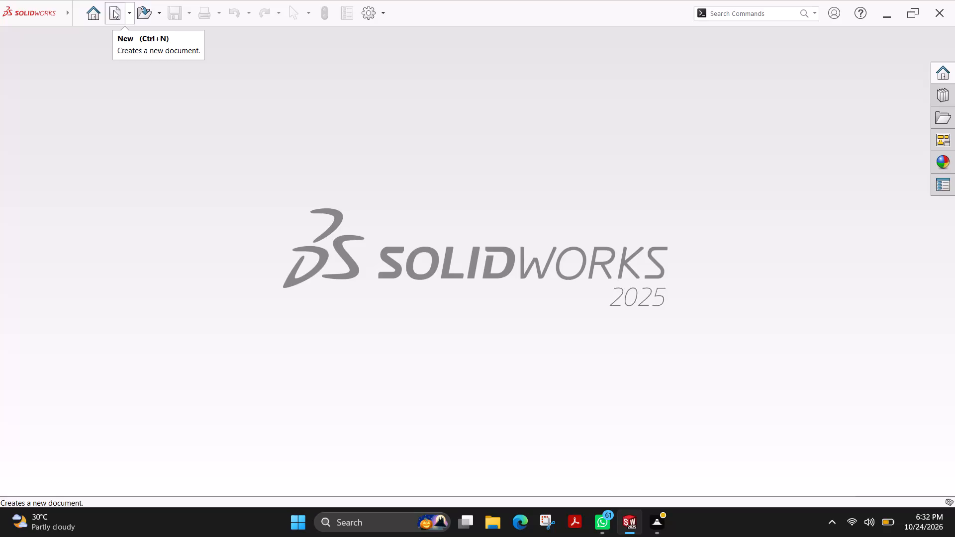
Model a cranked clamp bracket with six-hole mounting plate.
Create a new part document.
{"action": "left_click", "coordinate": [113, 10]}
{"action": "left_click", "coordinate": [404, 385]}
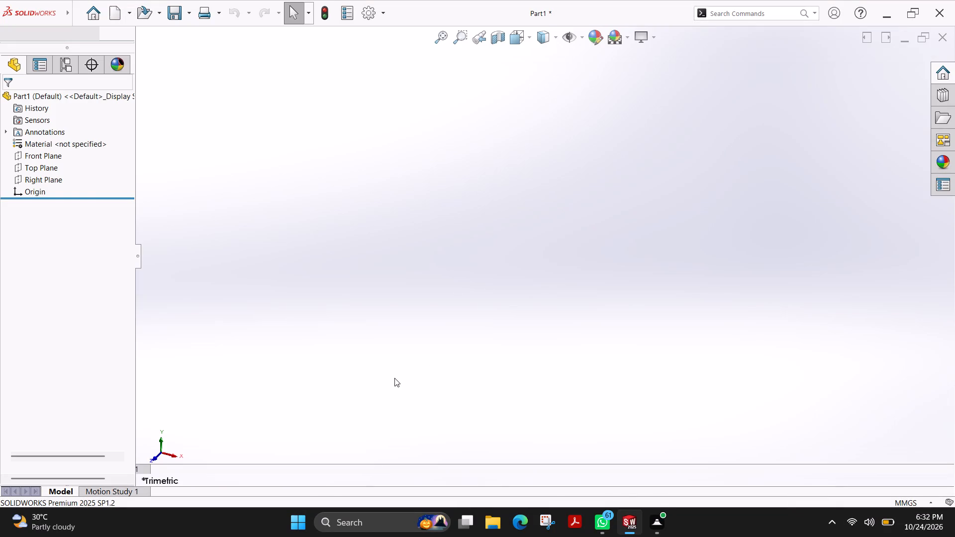
Start a new sketch on the Front Plane.
{"action": "left_click", "coordinate": [54, 95]}
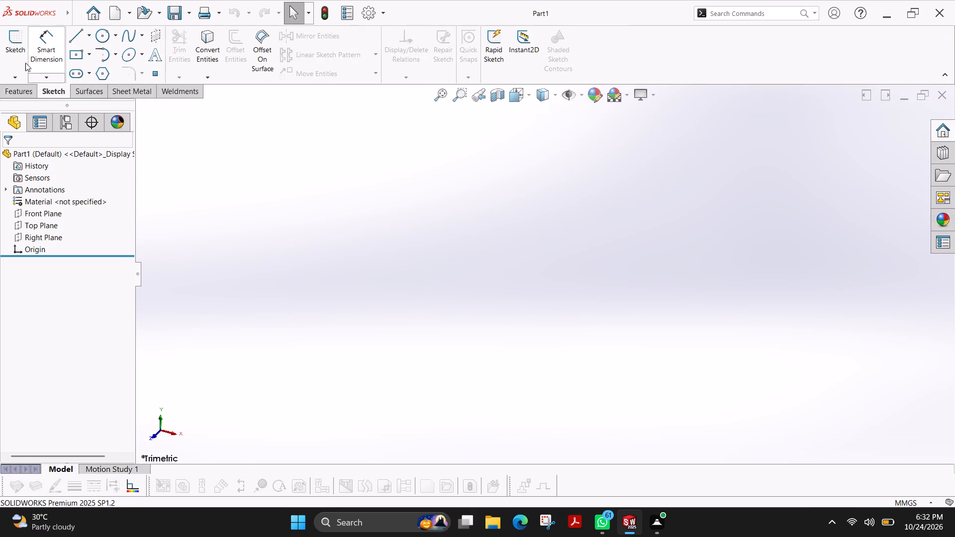
{"action": "left_click", "coordinate": [17, 51]}
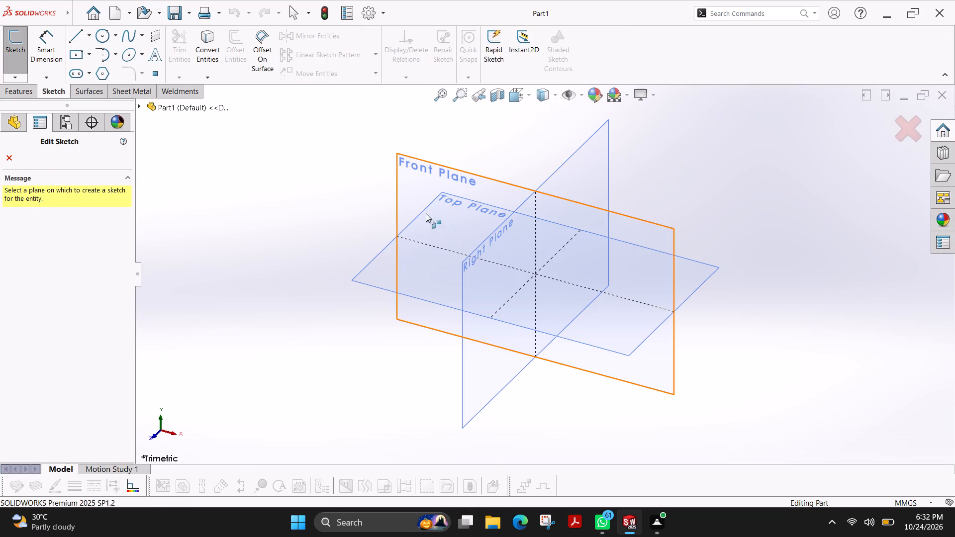
{"action": "left_click", "coordinate": [405, 185]}
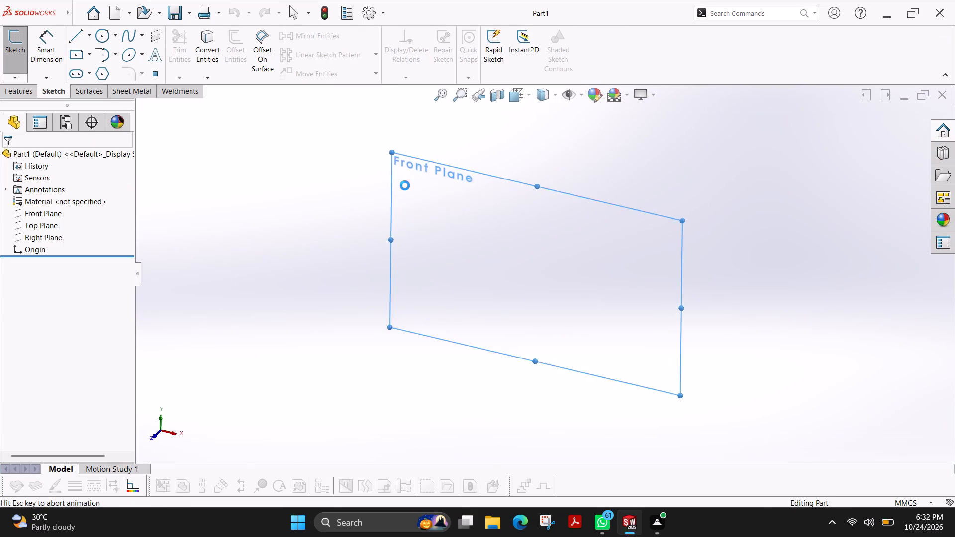
Sketch a corner rectangle about 110 mm wide and 13 mm high, with its lower-left corner at the origin.
{"action": "left_click", "coordinate": [88, 51]}
{"action": "left_click", "coordinate": [86, 70]}
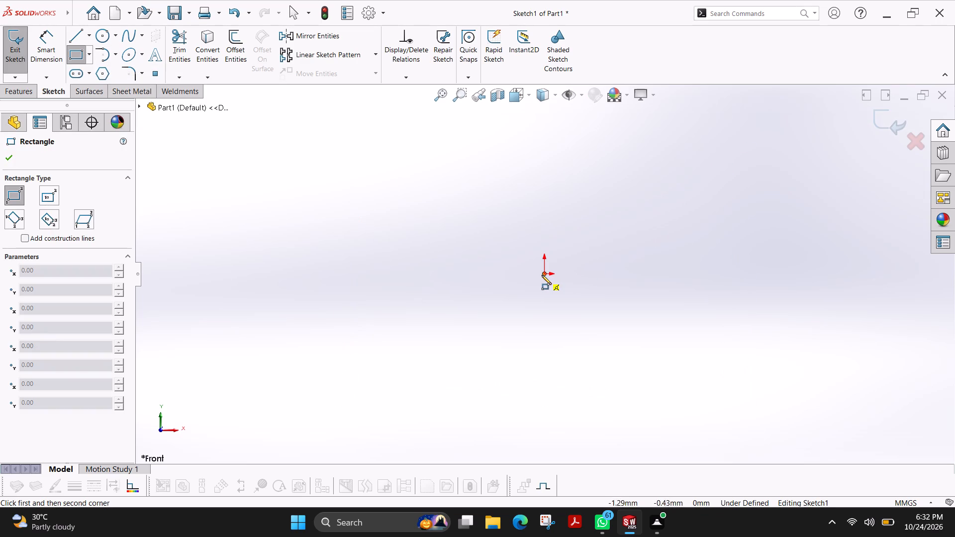
{"action": "left_click", "coordinate": [543, 274]}
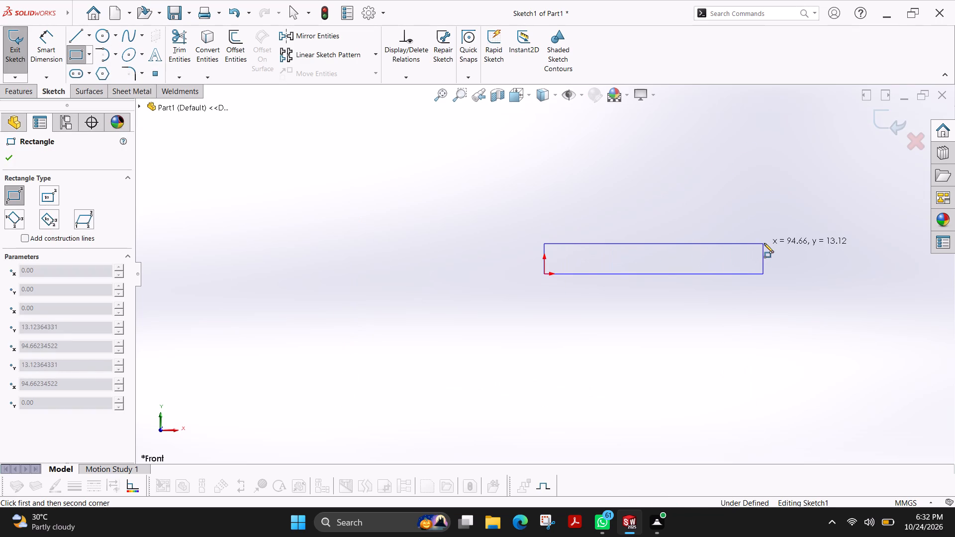
{"action": "left_click", "coordinate": [799, 243]}
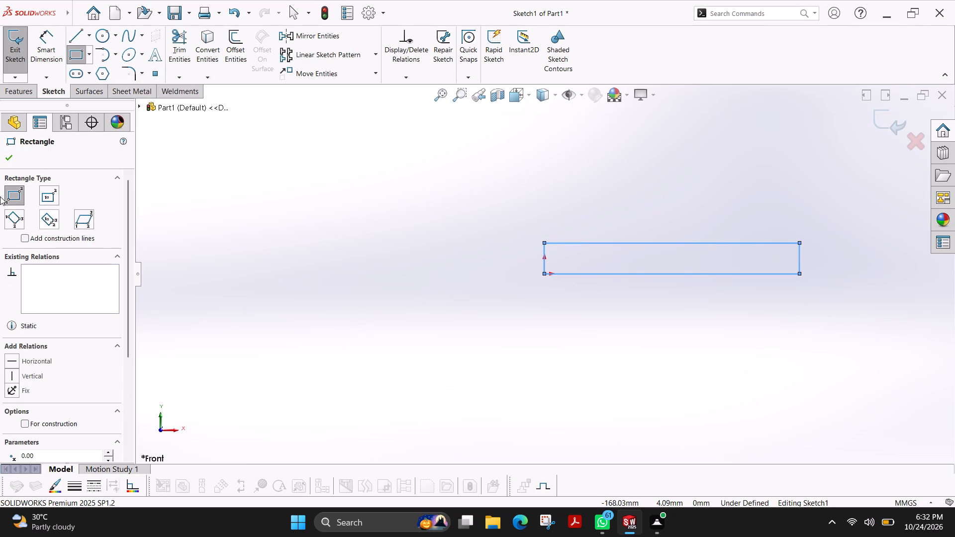
{"action": "left_click", "coordinate": [8, 163]}
Draw a line about 100 mm long sloping down and away from the rectangle's lower-right corner.
{"action": "scroll", "coordinate": [756, 315], "scroll_direction": "up", "scroll_amount": 4}
{"action": "scroll", "coordinate": [691, 297], "scroll_direction": "down", "scroll_amount": 2}
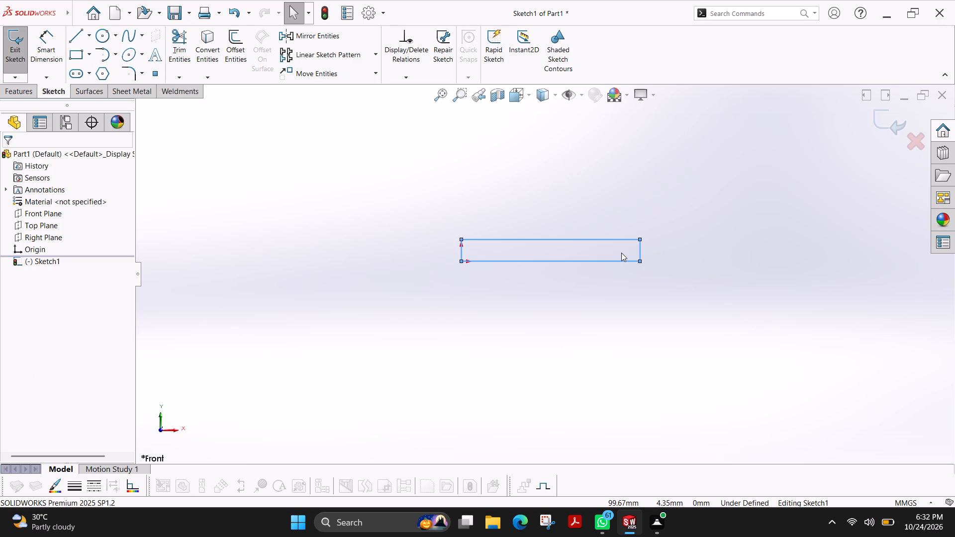
{"action": "left_click", "coordinate": [70, 44]}
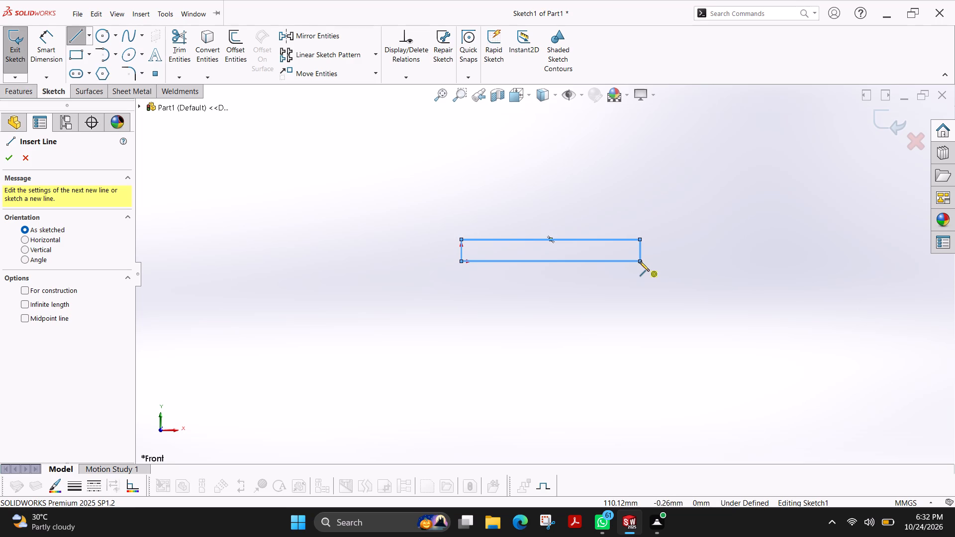
{"action": "left_click", "coordinate": [640, 261]}
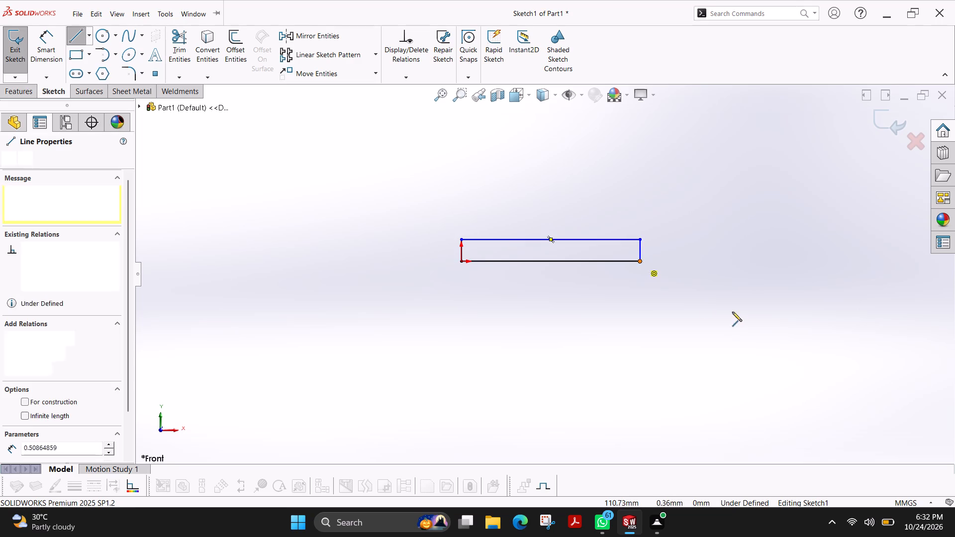
{"action": "left_click", "coordinate": [774, 353]}
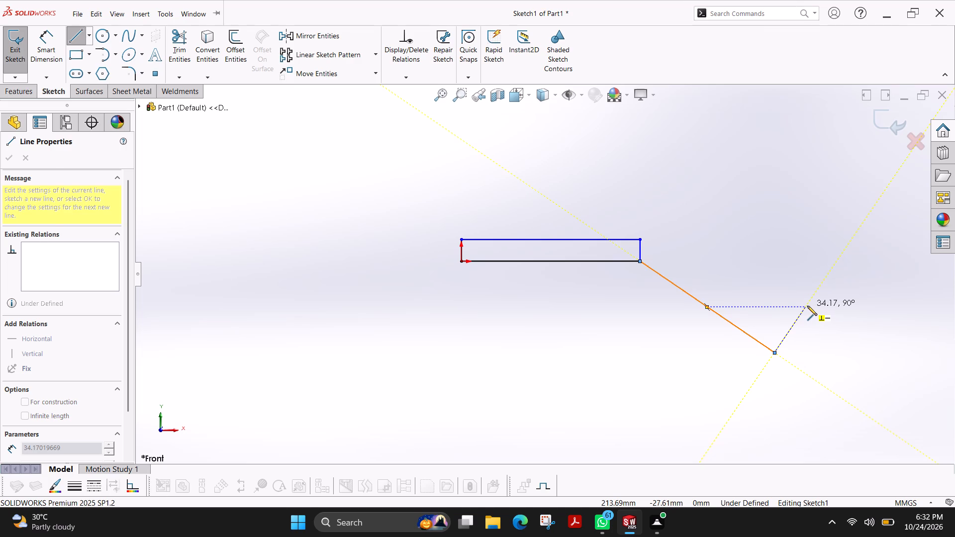
{"action": "key", "text": "Escape"}
Dimension the rectangle's bottom edge to 84 mm.
{"action": "scroll", "coordinate": [662, 254], "scroll_direction": "down", "scroll_amount": 2}
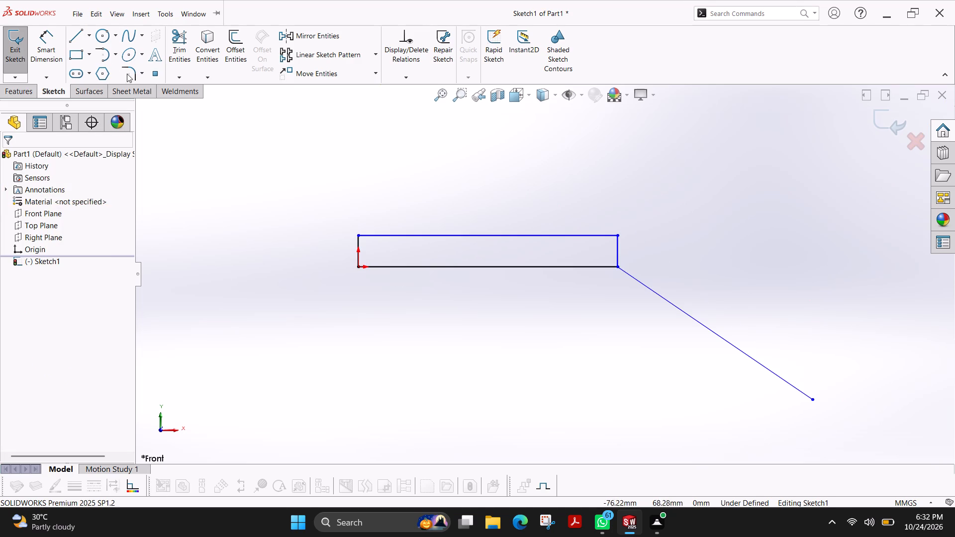
{"action": "left_click", "coordinate": [38, 53]}
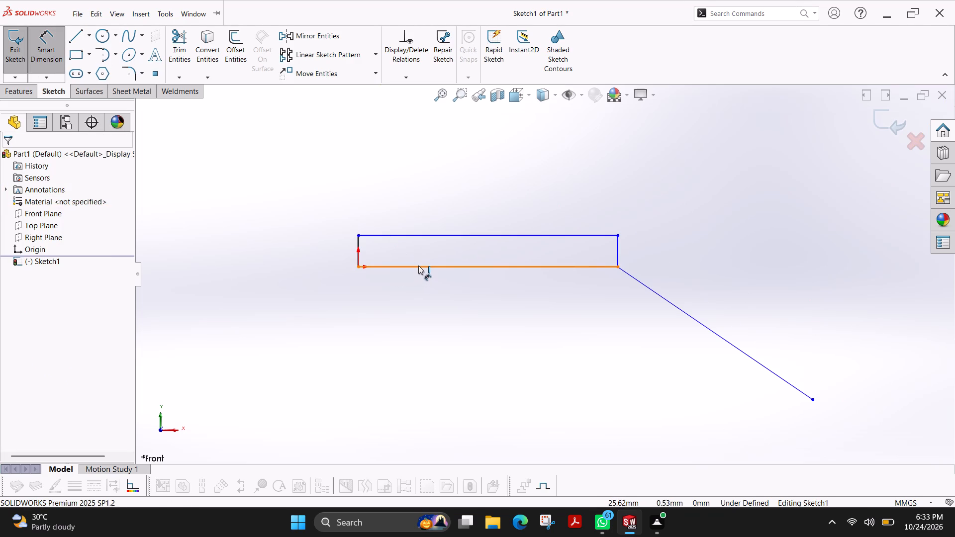
{"action": "left_click", "coordinate": [418, 266]}
{"action": "left_click", "coordinate": [454, 325]}
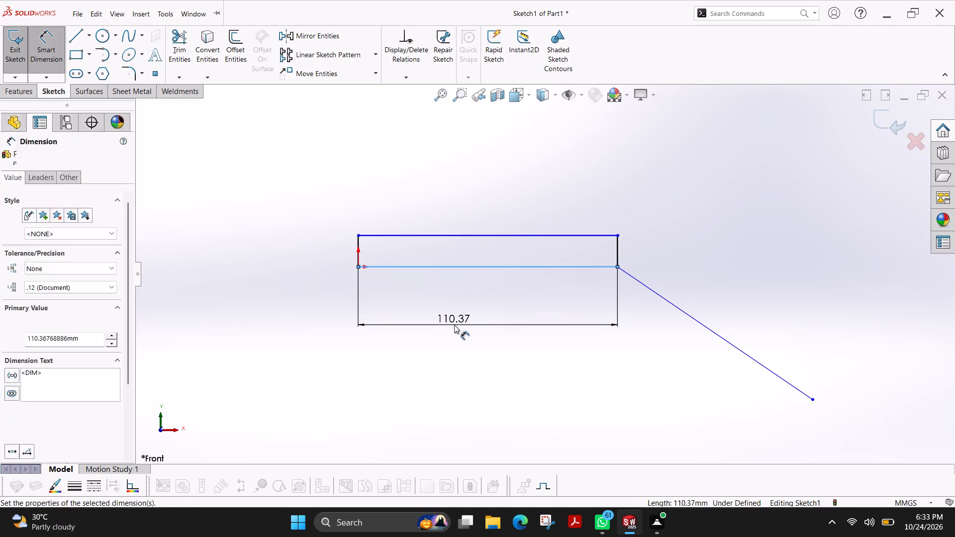
{"action": "type", "text": "84"}
{"action": "key", "text": "Return"}
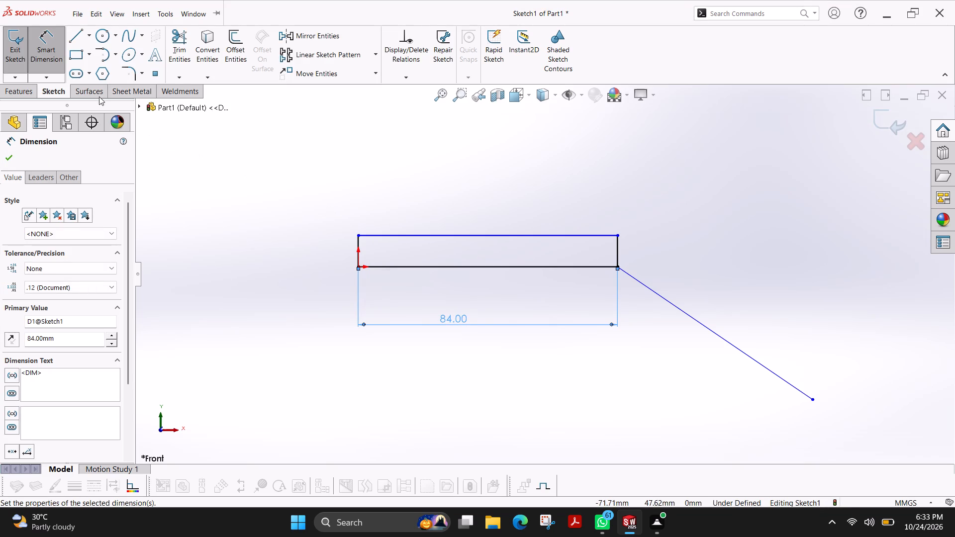
Dimension the angle between the sloping line and the rectangle's bottom edge to 35 degrees, and dismiss the backup notification.
{"action": "left_click", "coordinate": [670, 303]}
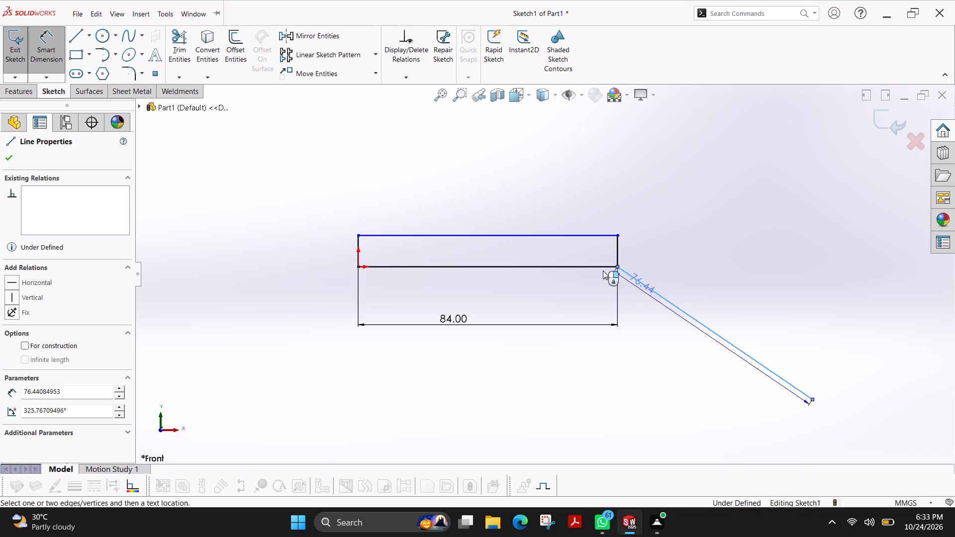
{"action": "left_click", "coordinate": [436, 267]}
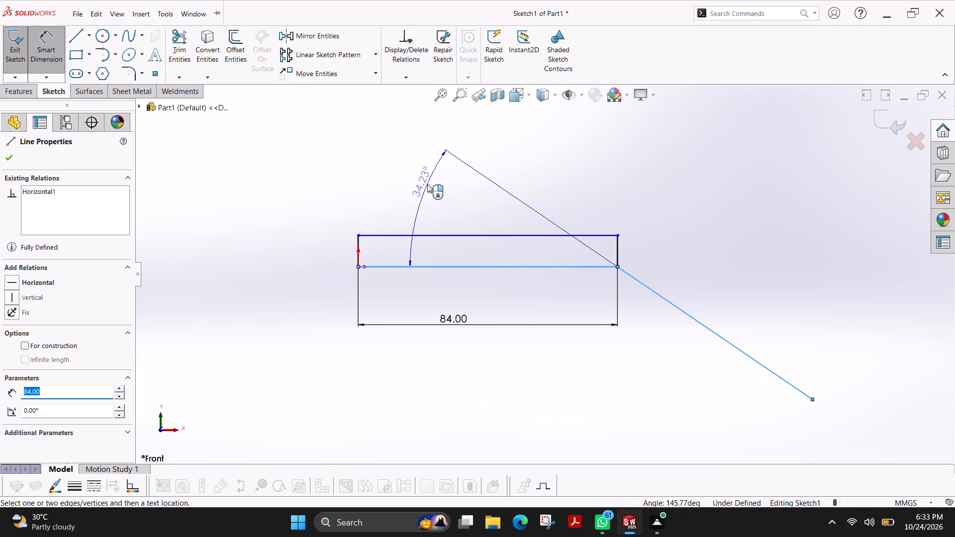
{"action": "left_click", "coordinate": [335, 184]}
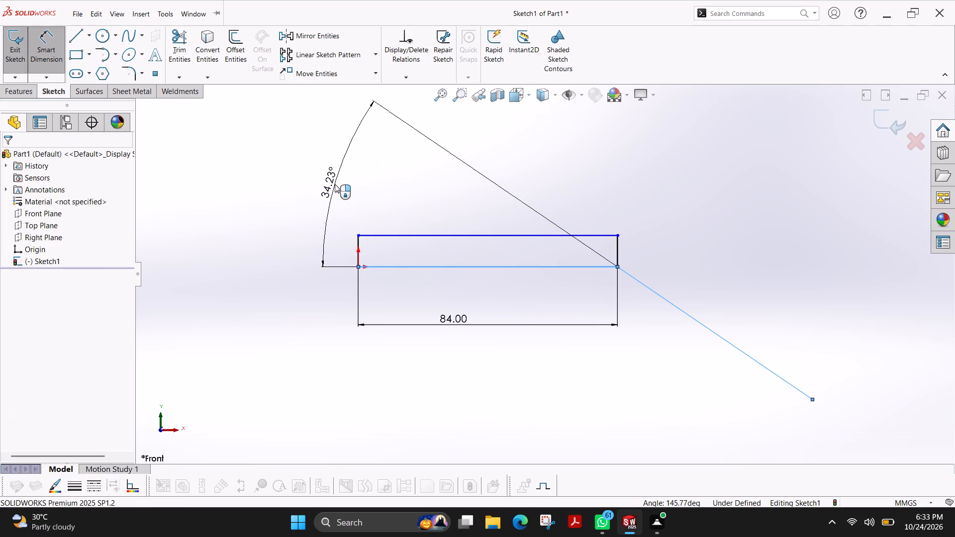
{"action": "type", "text": "35"}
{"action": "key", "text": "Return"}
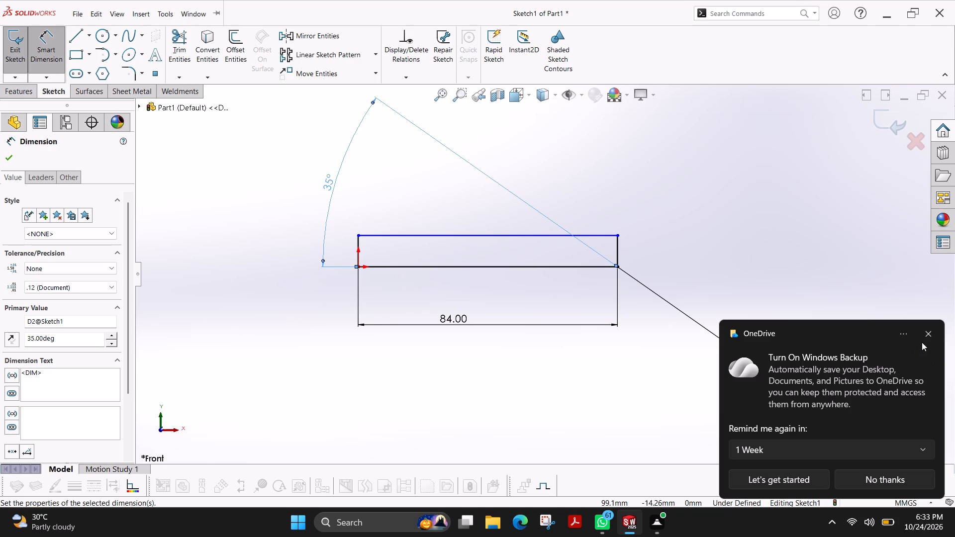
{"action": "left_click", "coordinate": [929, 339]}
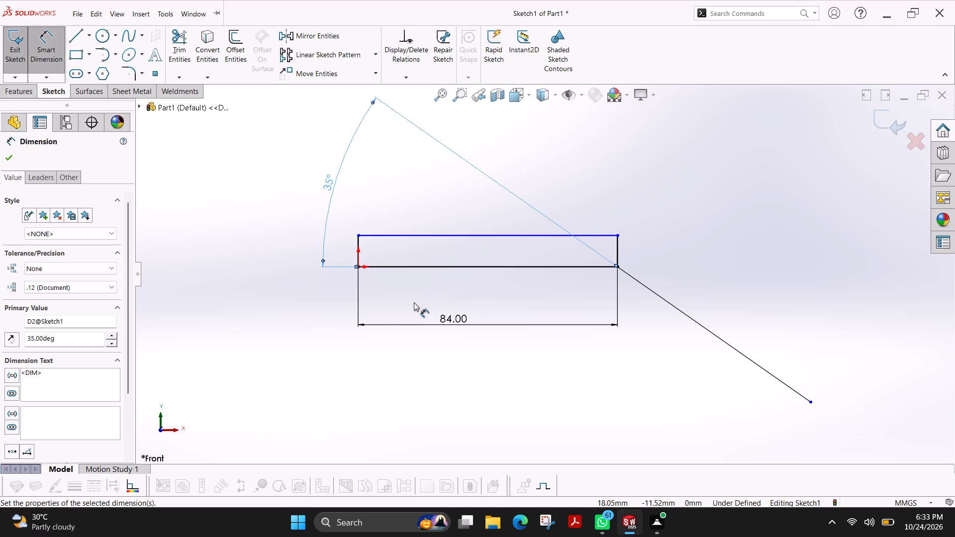
Dimension the rectangle's left edge to a height of 8 mm and finish dimensioning.
{"action": "scroll", "coordinate": [376, 278], "scroll_direction": "down", "scroll_amount": 4}
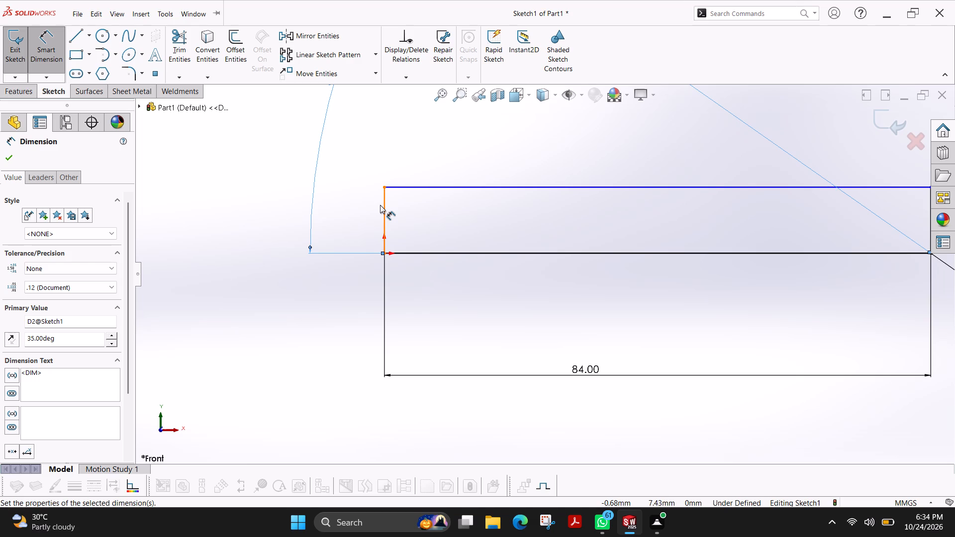
{"action": "left_click", "coordinate": [380, 205]}
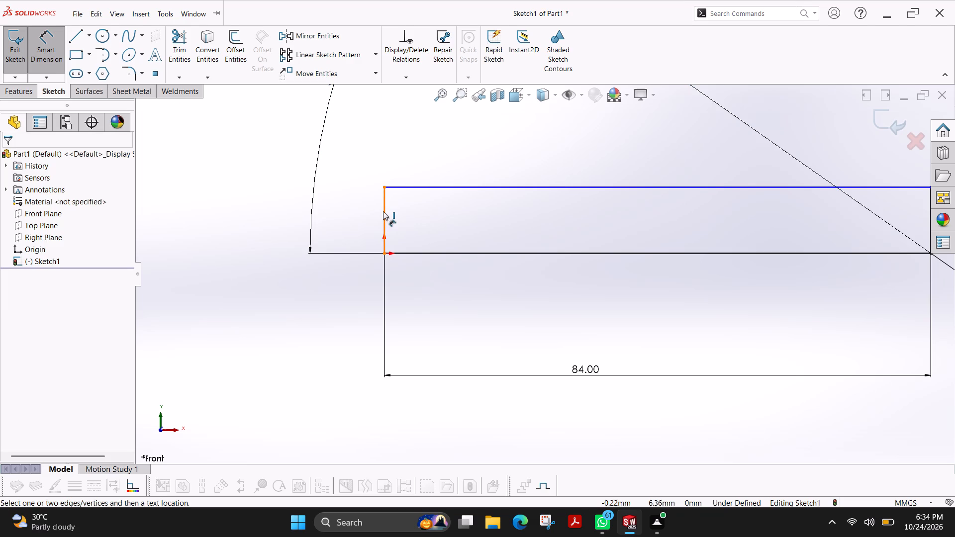
{"action": "left_click", "coordinate": [383, 211]}
{"action": "left_click", "coordinate": [263, 223]}
{"action": "key", "text": "8"}
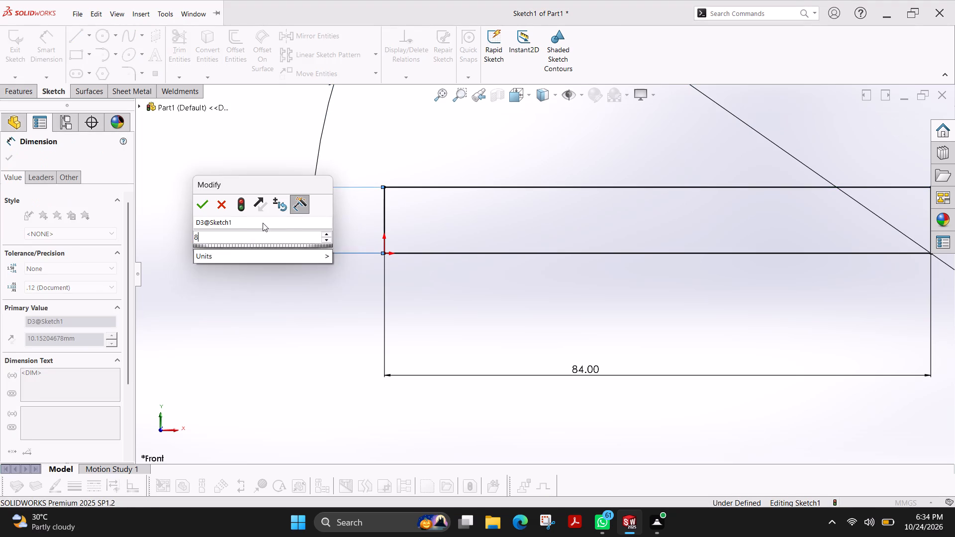
{"action": "key", "text": "Return"}
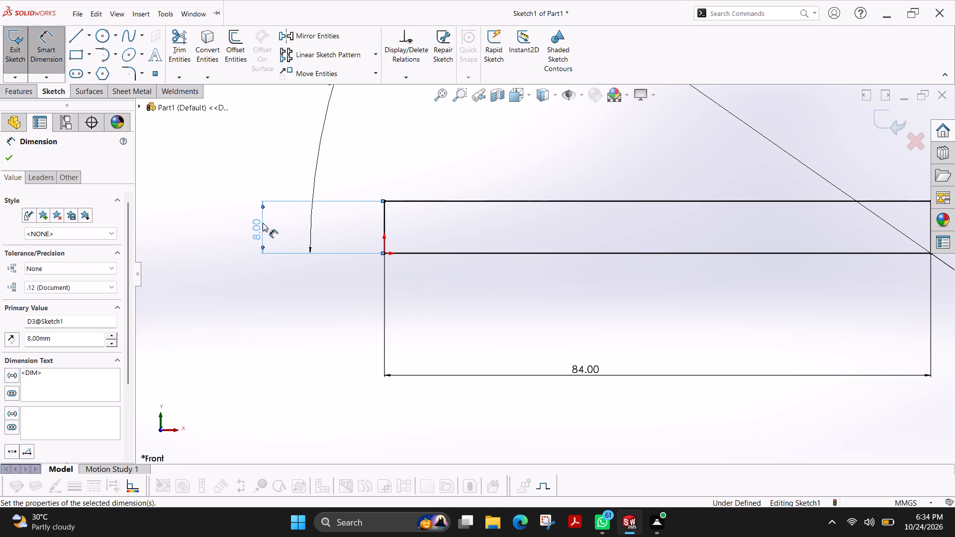
{"action": "scroll", "coordinate": [758, 208], "scroll_direction": "up", "scroll_amount": 4}
{"action": "scroll", "coordinate": [752, 209], "scroll_direction": "down", "scroll_amount": 3}
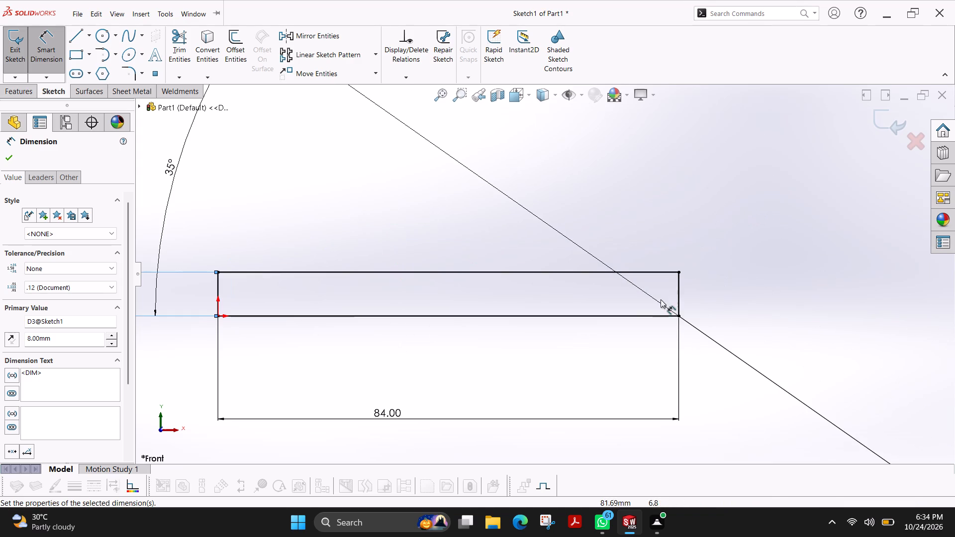
{"action": "scroll", "coordinate": [647, 297], "scroll_direction": "up", "scroll_amount": 3}
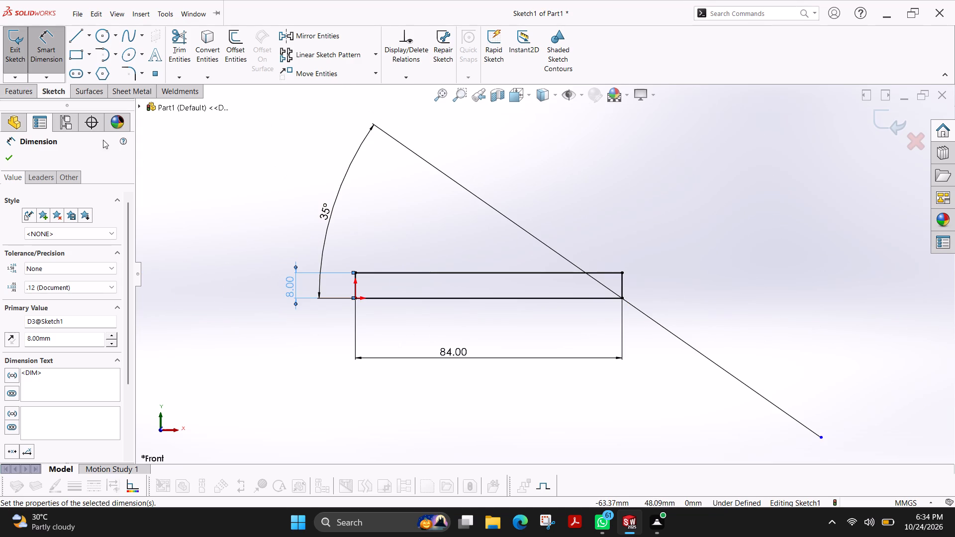
{"action": "left_click", "coordinate": [15, 156]}
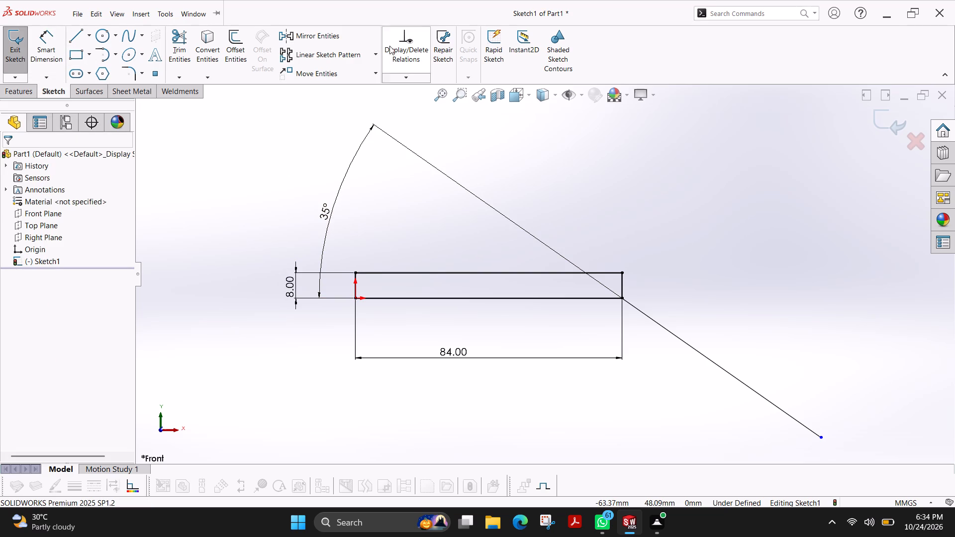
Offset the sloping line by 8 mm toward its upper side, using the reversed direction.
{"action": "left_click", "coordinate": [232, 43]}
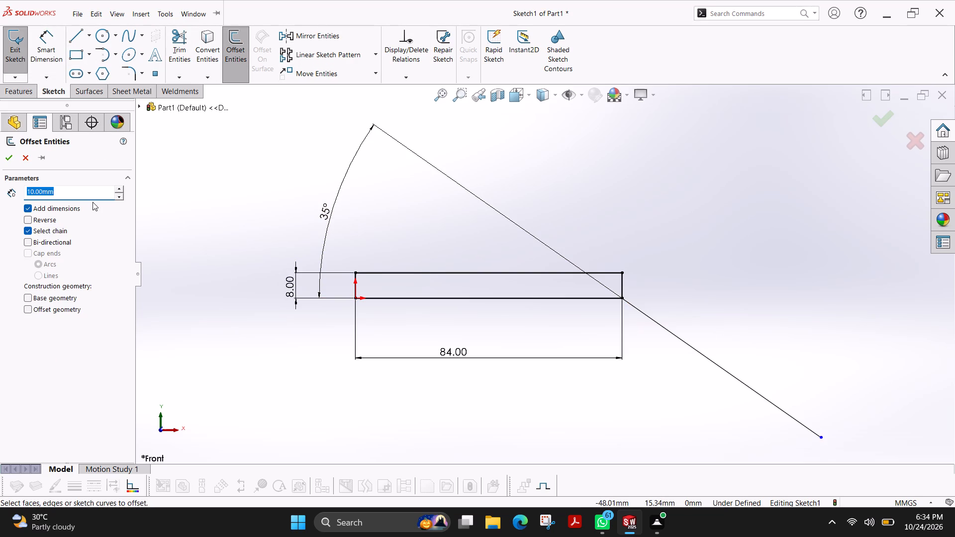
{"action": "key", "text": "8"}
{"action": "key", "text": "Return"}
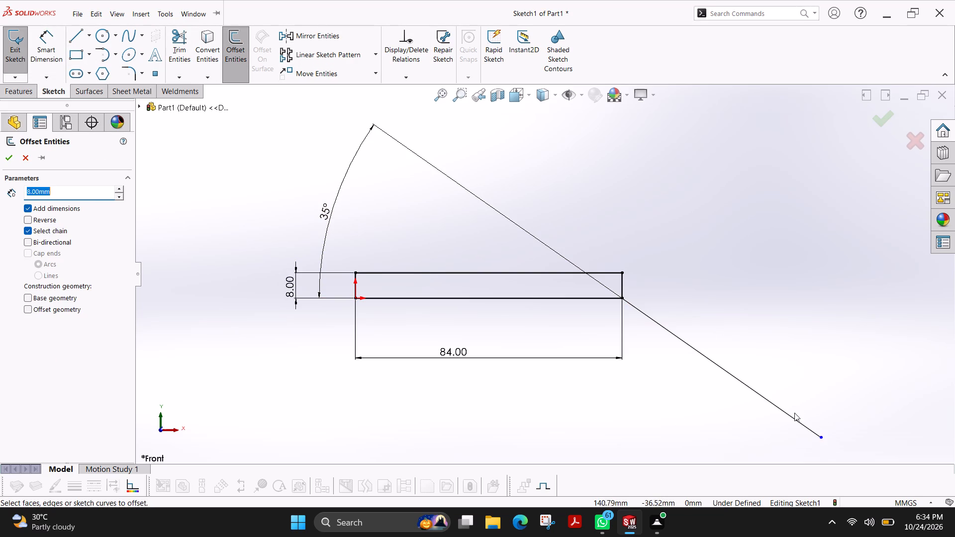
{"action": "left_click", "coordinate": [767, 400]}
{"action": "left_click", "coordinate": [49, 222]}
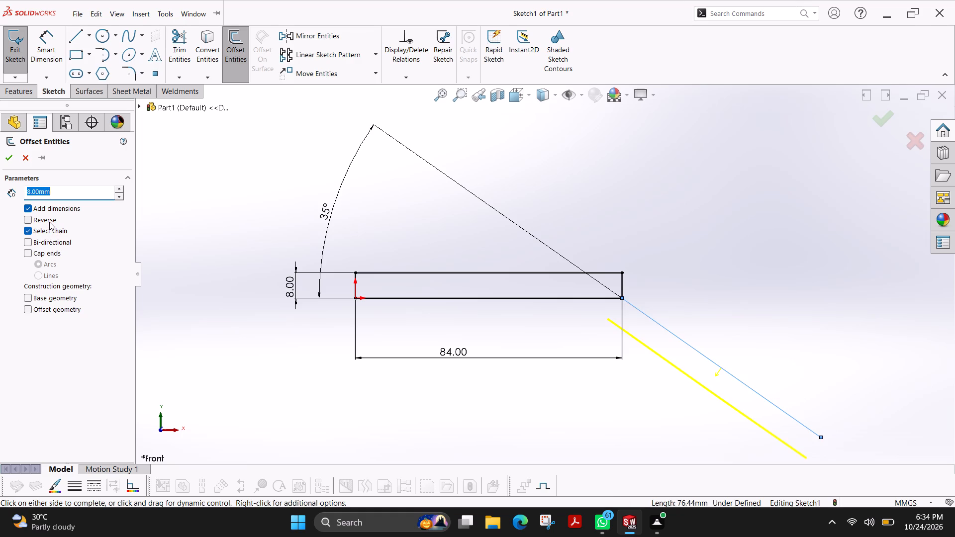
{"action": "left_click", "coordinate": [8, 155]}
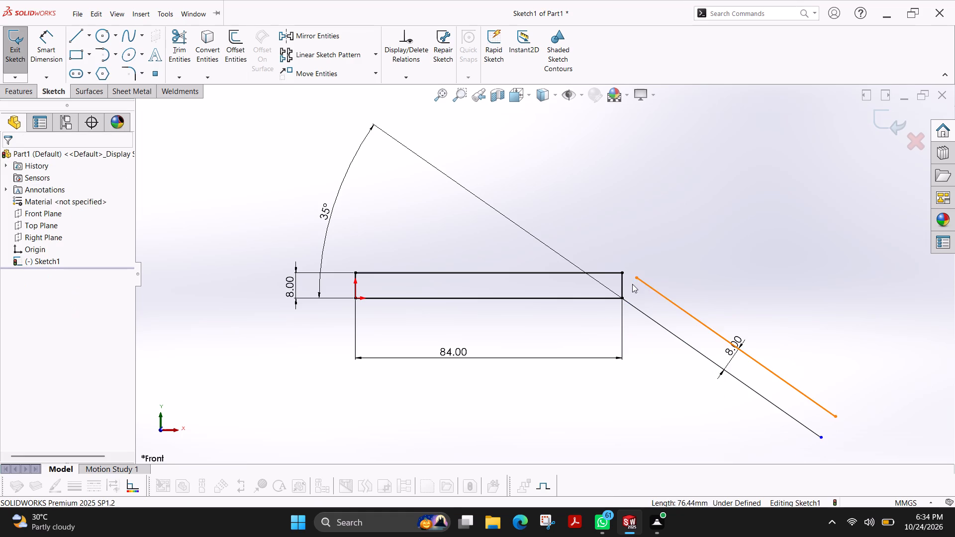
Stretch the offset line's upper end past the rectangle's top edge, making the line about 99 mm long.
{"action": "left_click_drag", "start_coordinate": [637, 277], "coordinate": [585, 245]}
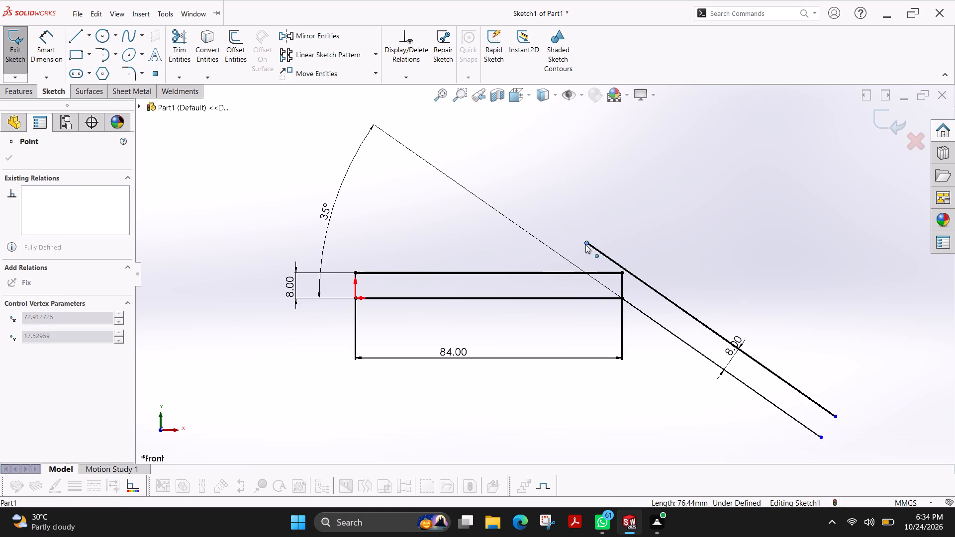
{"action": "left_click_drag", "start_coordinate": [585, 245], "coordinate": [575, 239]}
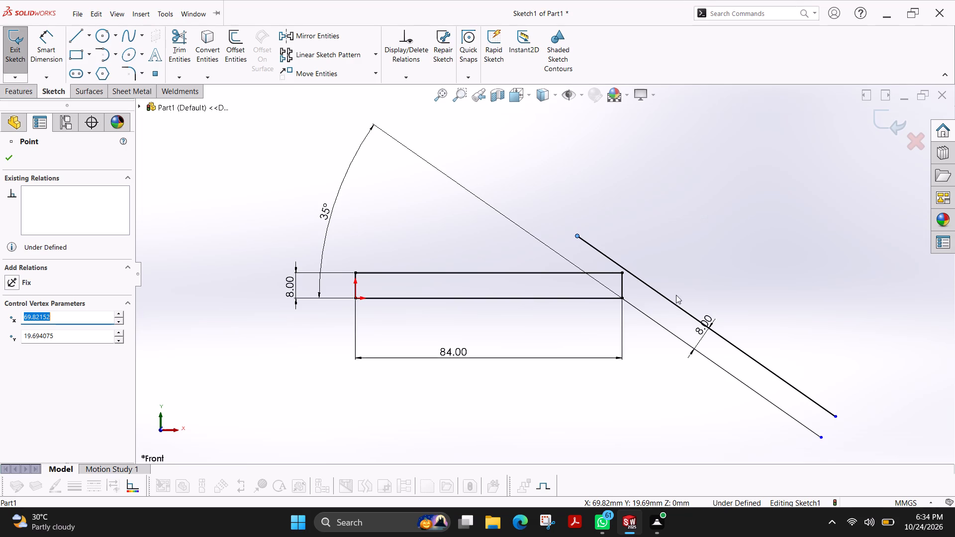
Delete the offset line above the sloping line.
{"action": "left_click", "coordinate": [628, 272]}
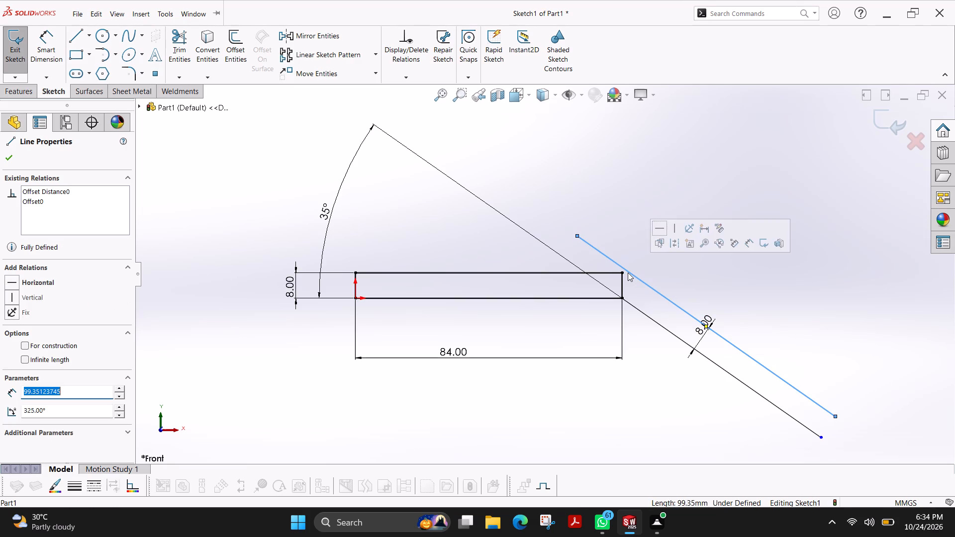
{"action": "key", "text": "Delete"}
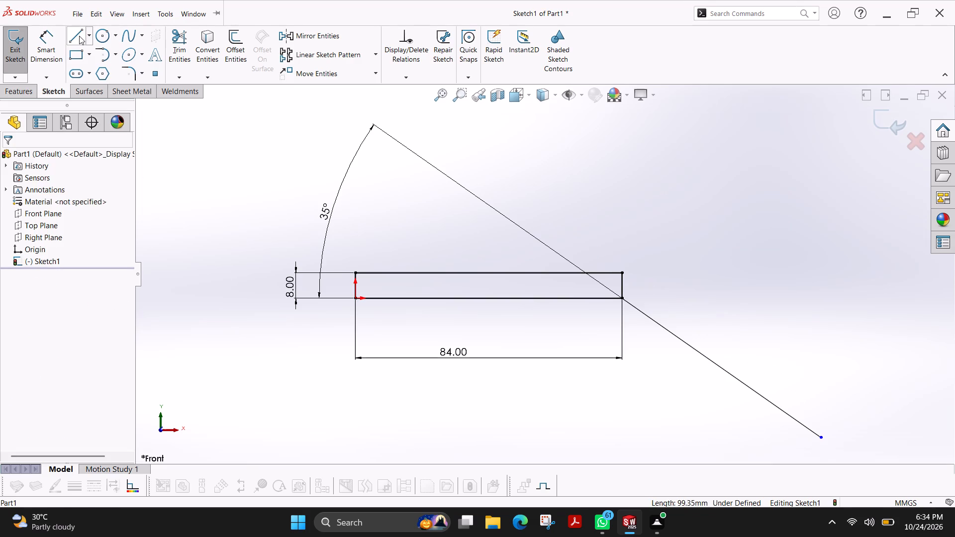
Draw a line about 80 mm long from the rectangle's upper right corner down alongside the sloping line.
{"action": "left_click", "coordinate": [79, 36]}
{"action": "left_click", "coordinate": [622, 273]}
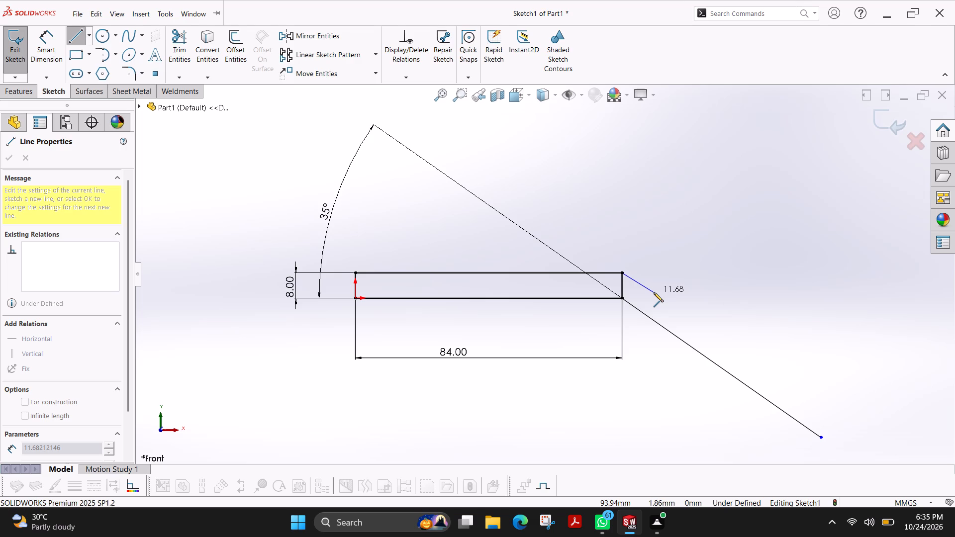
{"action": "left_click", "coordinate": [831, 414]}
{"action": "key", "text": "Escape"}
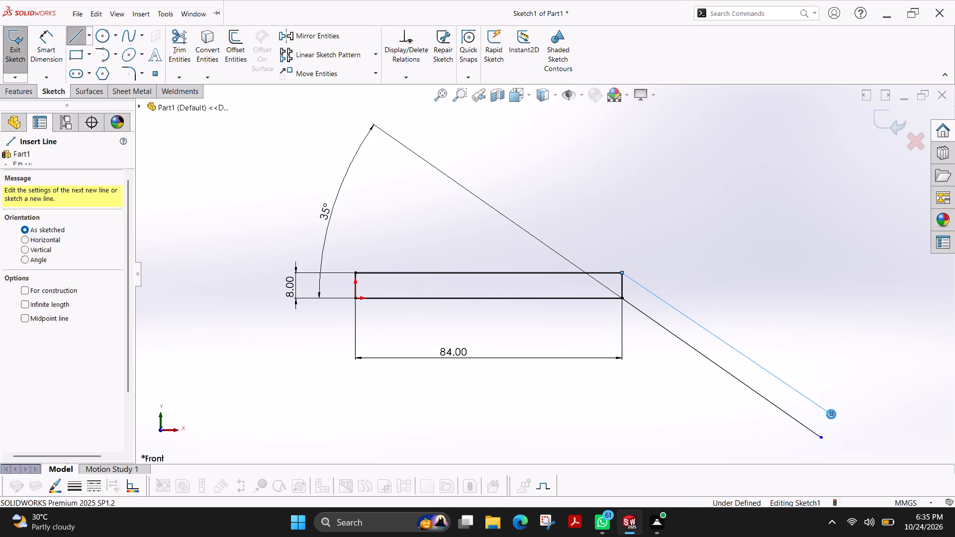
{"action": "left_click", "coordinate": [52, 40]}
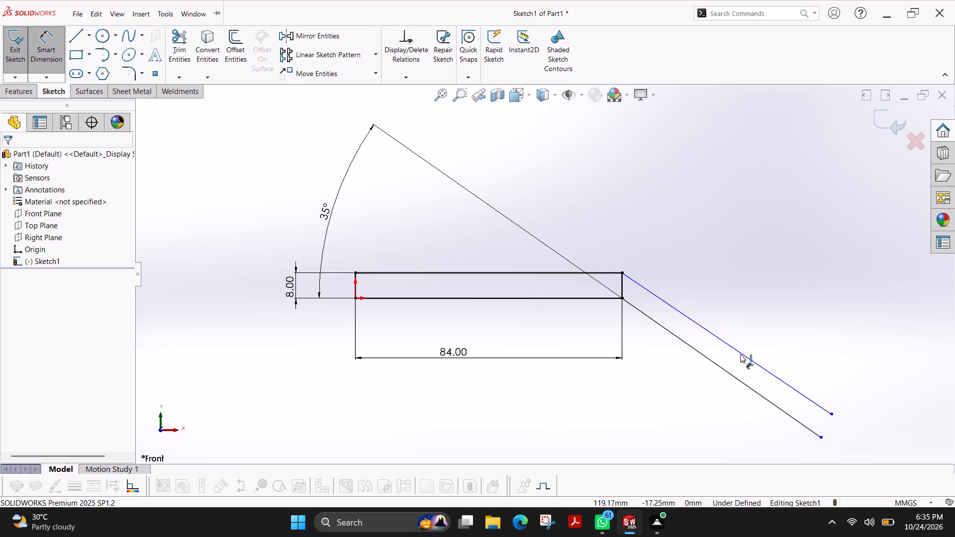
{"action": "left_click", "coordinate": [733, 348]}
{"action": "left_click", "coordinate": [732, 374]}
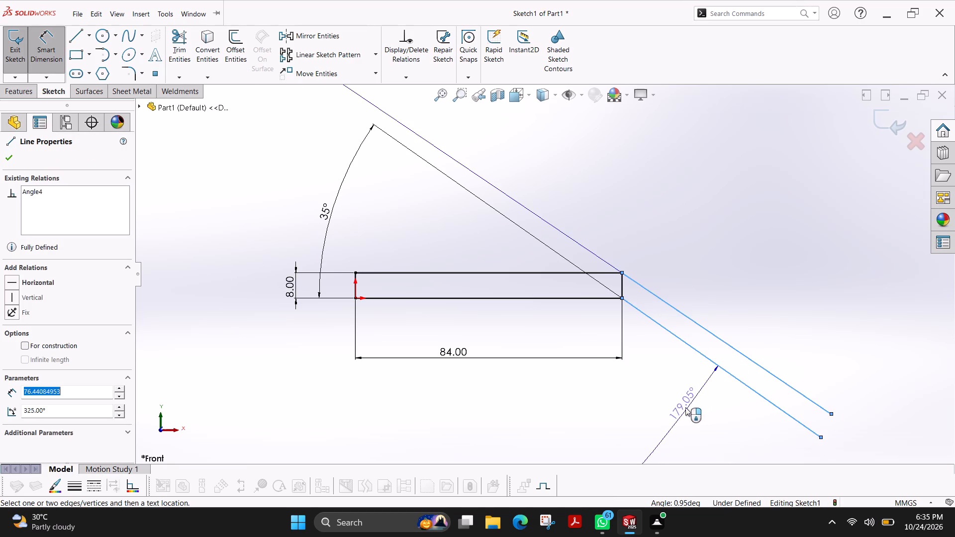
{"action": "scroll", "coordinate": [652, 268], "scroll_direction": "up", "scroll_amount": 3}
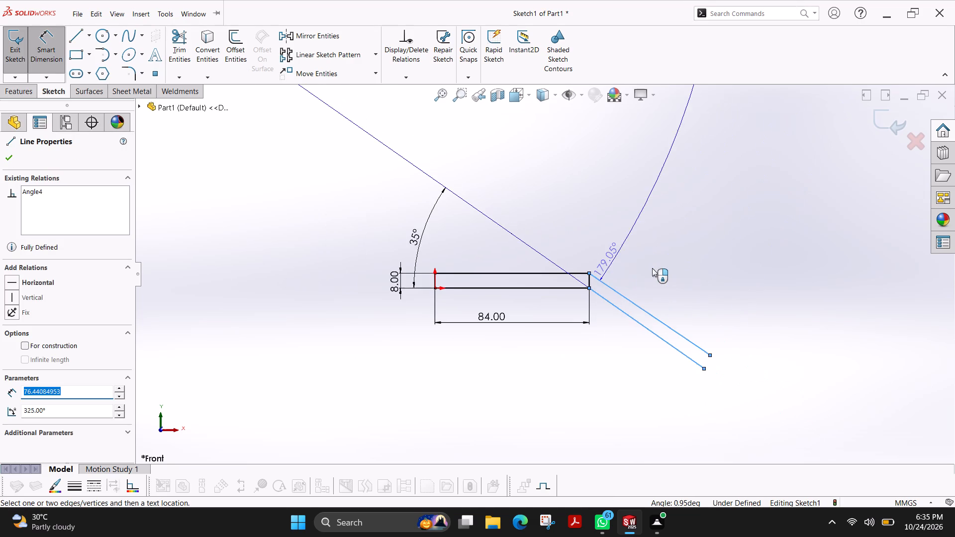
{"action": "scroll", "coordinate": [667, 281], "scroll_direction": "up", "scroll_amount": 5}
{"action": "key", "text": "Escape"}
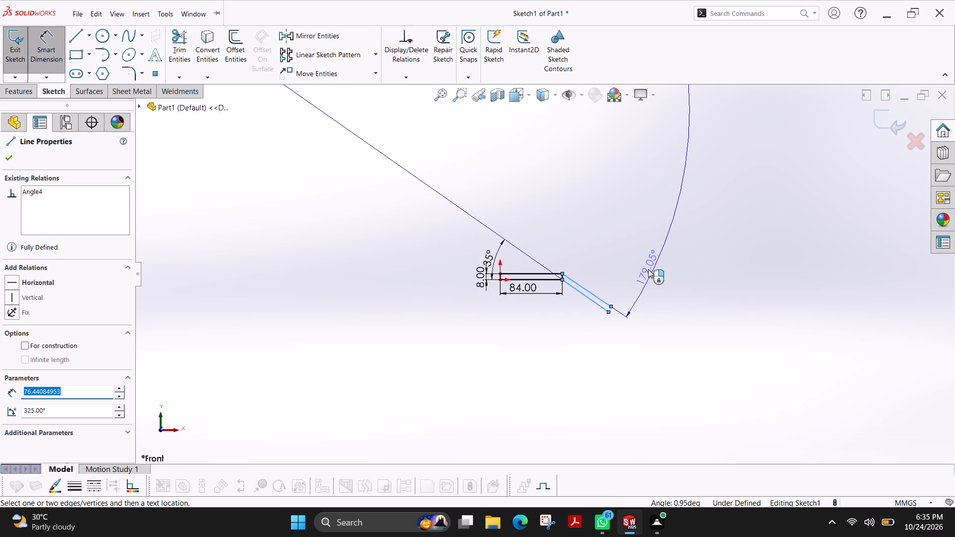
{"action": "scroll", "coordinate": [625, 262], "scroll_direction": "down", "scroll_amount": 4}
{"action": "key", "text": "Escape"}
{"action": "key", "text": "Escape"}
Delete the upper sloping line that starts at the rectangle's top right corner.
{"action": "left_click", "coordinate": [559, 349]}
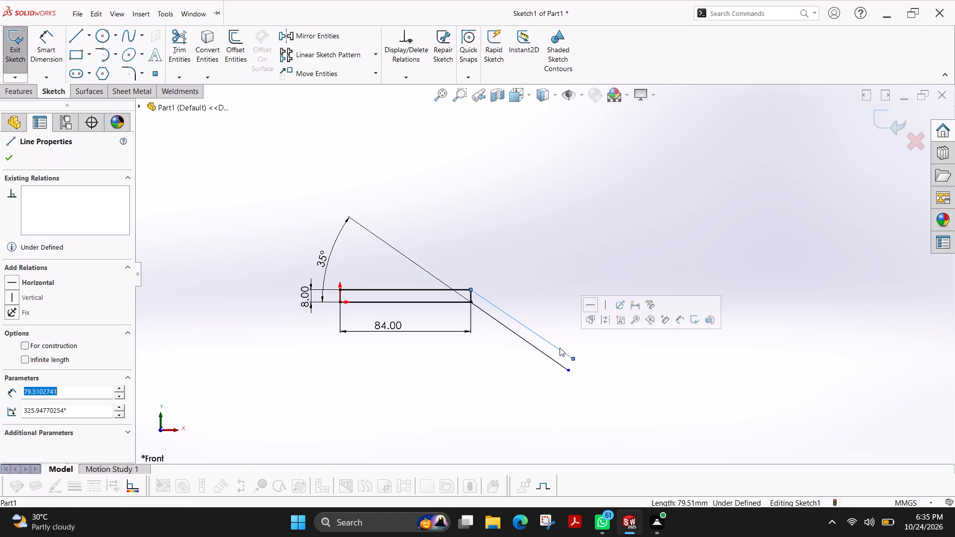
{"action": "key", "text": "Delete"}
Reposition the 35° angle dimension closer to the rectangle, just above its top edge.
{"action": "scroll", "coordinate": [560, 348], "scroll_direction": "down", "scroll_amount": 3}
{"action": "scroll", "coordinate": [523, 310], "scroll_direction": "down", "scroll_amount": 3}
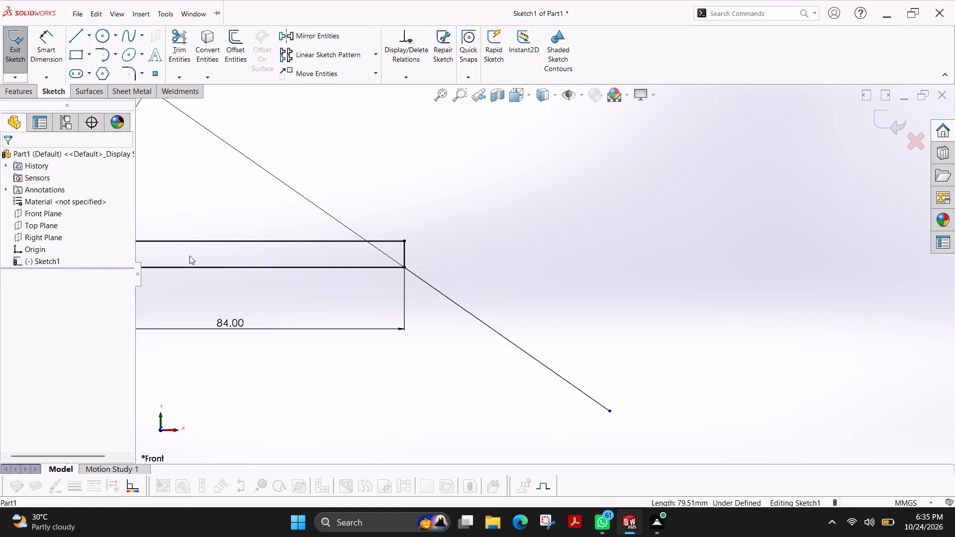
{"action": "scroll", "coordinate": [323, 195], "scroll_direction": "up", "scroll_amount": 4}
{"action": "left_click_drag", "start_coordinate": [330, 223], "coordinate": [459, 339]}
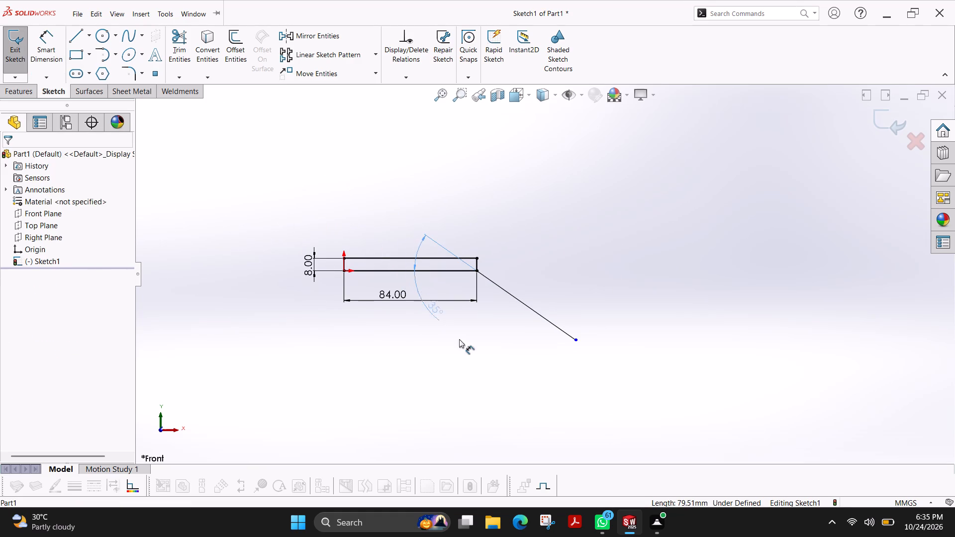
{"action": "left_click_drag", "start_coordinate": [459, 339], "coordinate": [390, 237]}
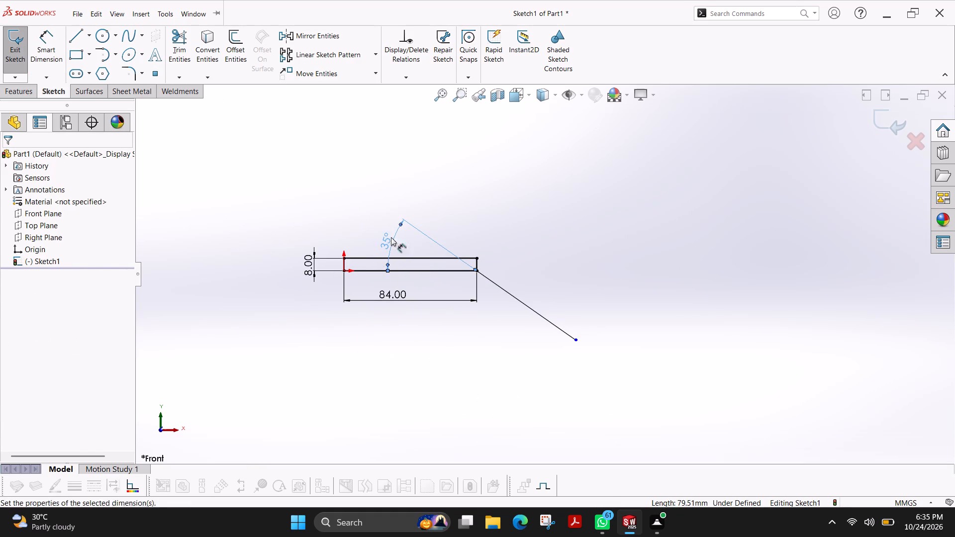
Delete the remaining sloping line together with its 35° angle dimension.
{"action": "scroll", "coordinate": [434, 264], "scroll_direction": "down", "scroll_amount": 3}
{"action": "scroll", "coordinate": [798, 295], "scroll_direction": "down", "scroll_amount": 4}
{"action": "scroll", "coordinate": [406, 319], "scroll_direction": "up", "scroll_amount": 2}
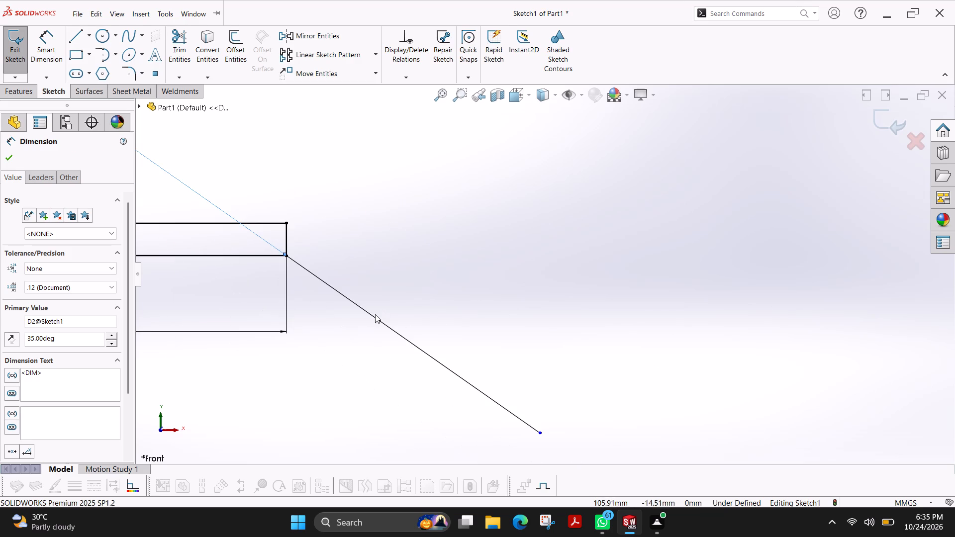
{"action": "left_click", "coordinate": [373, 318]}
{"action": "key", "text": "Delete"}
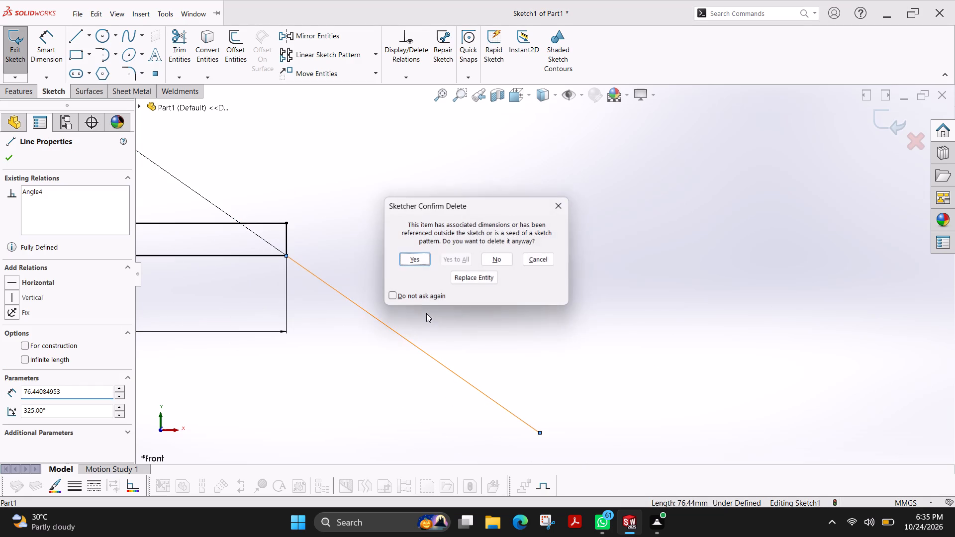
{"action": "left_click", "coordinate": [419, 263]}
Sketch a connected outline from the bar's lower right corner: about 107 mm sloping down, 42 mm perpendicular, 91 mm back, 28 mm down, closing at the upper corner.
{"action": "scroll", "coordinate": [419, 263], "scroll_direction": "up", "scroll_amount": 3}
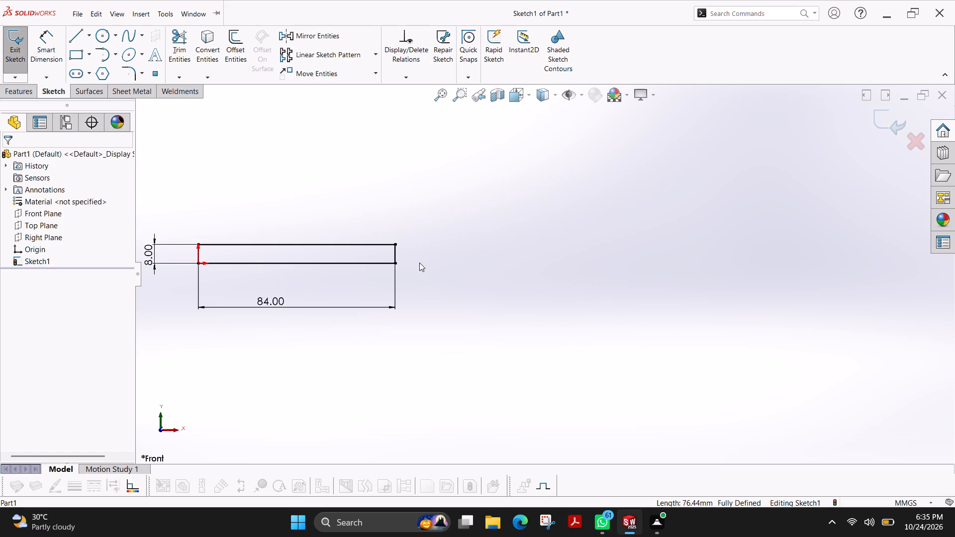
{"action": "scroll", "coordinate": [419, 263], "scroll_direction": "up", "scroll_amount": 1}
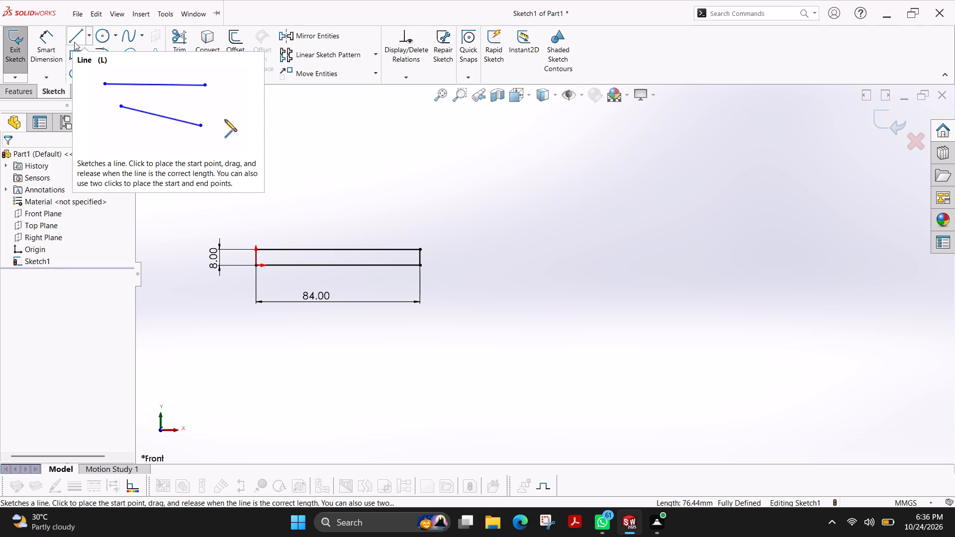
{"action": "left_click", "coordinate": [74, 42]}
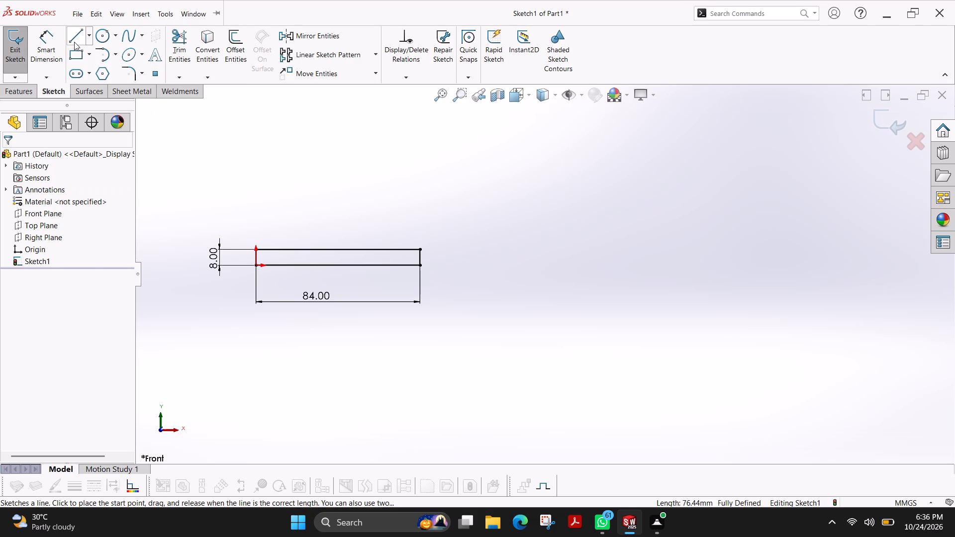
{"action": "left_click", "coordinate": [420, 266]}
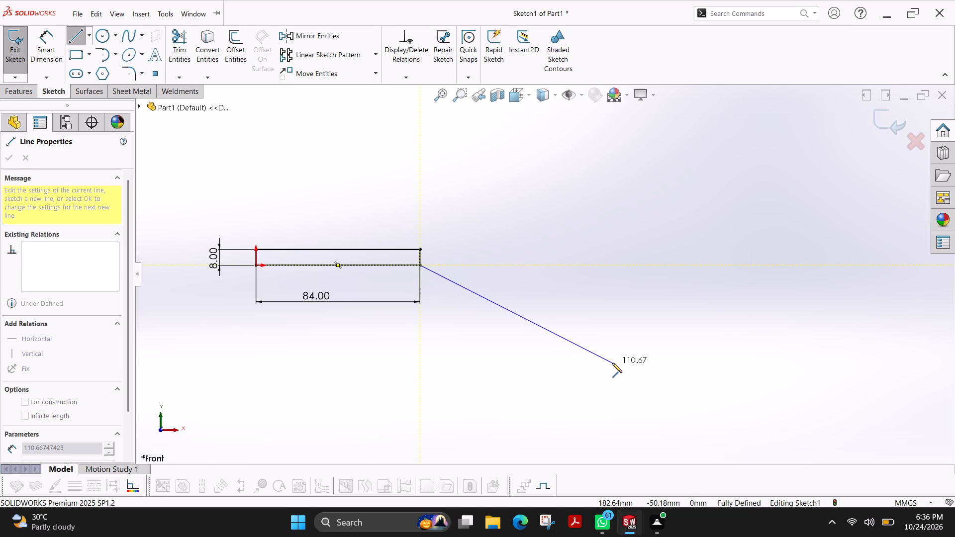
{"action": "left_click", "coordinate": [602, 366]}
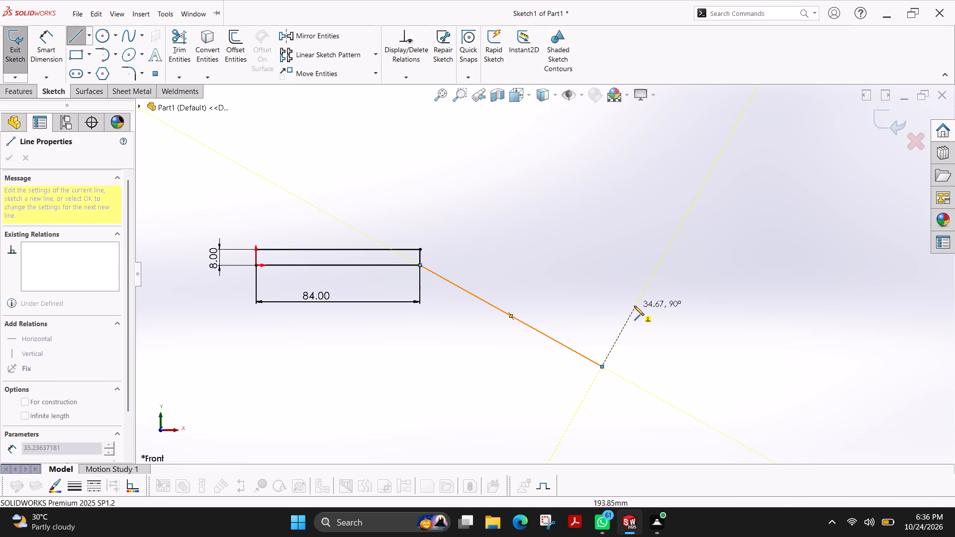
{"action": "left_click", "coordinate": [640, 295]}
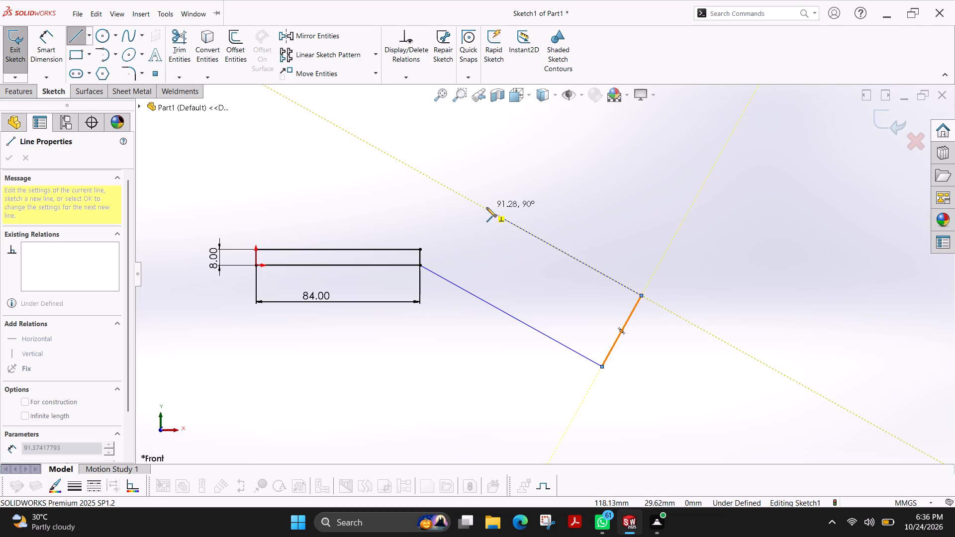
{"action": "left_click", "coordinate": [486, 207]}
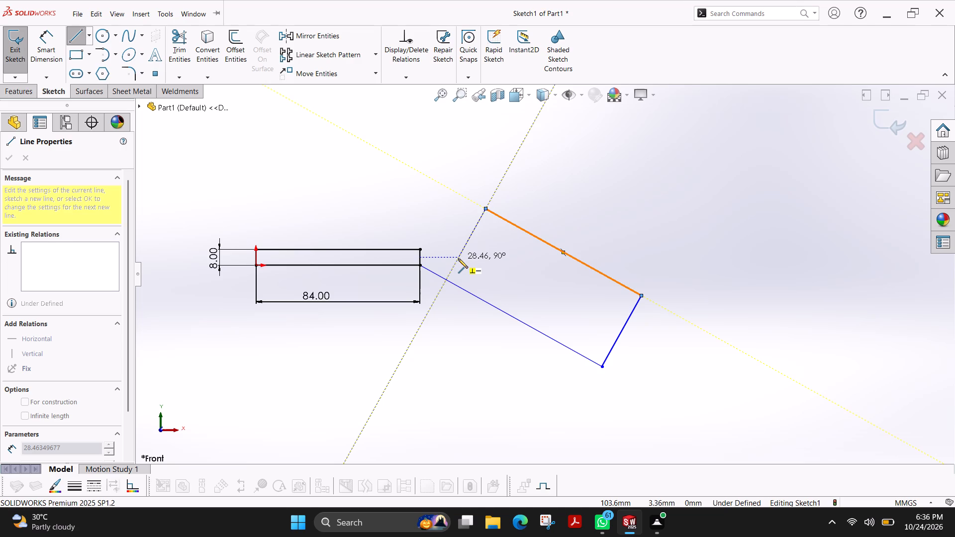
{"action": "left_click", "coordinate": [458, 259]}
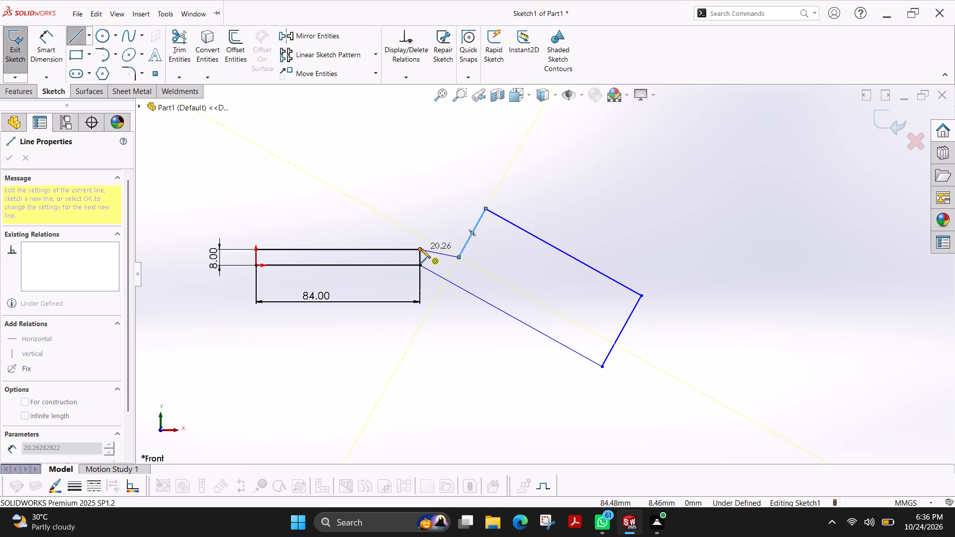
{"action": "left_click", "coordinate": [421, 249]}
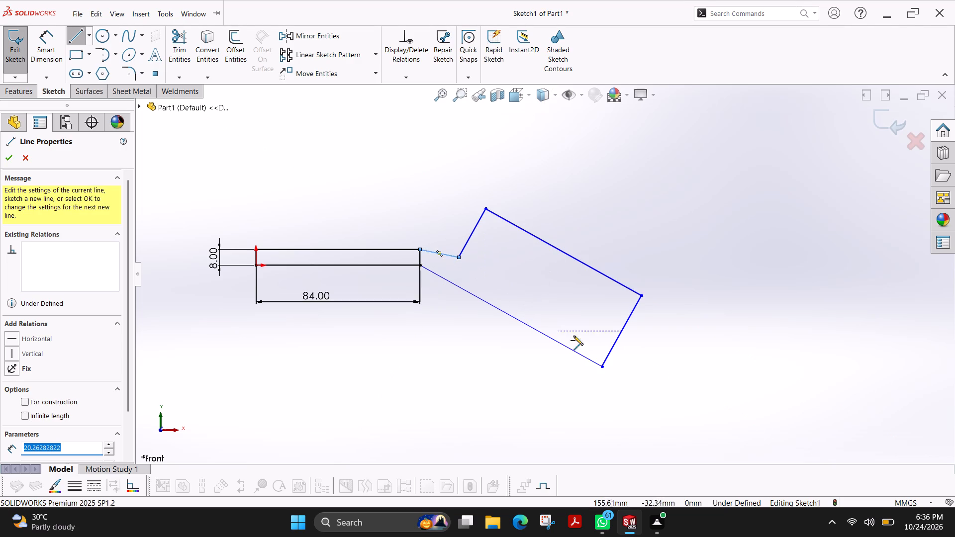
Draw a line about 111 mm long from the bar's upper right corner, parallel to the lower sloping line, ending on the outline's end edge.
{"action": "left_click", "coordinate": [420, 250]}
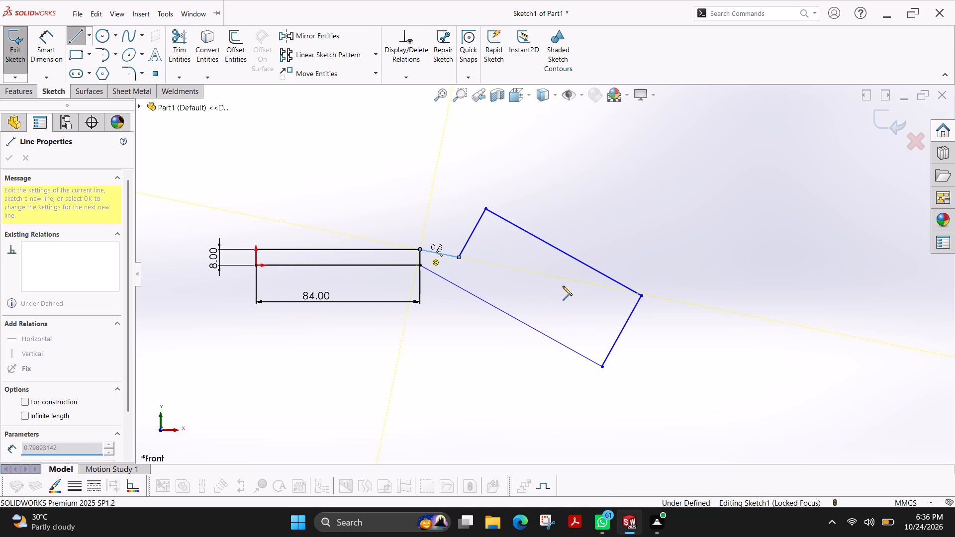
{"action": "left_click", "coordinate": [610, 354]}
{"action": "key", "text": "Escape"}
Move the outline's inner notch corner onto the new parallel sloping line.
{"action": "scroll", "coordinate": [471, 262], "scroll_direction": "down", "scroll_amount": 3}
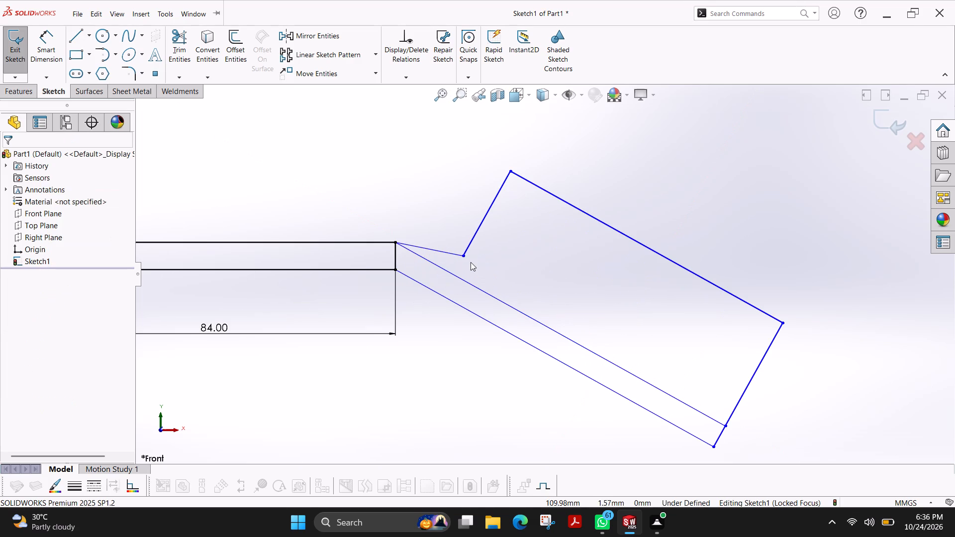
{"action": "left_click_drag", "start_coordinate": [463, 257], "coordinate": [453, 273]}
{"action": "key", "text": "Escape"}
{"action": "key", "text": "Escape"}
Trim away the parallel line between the notch corner and the outline's end edge.
{"action": "scroll", "coordinate": [472, 270], "scroll_direction": "up", "scroll_amount": 1}
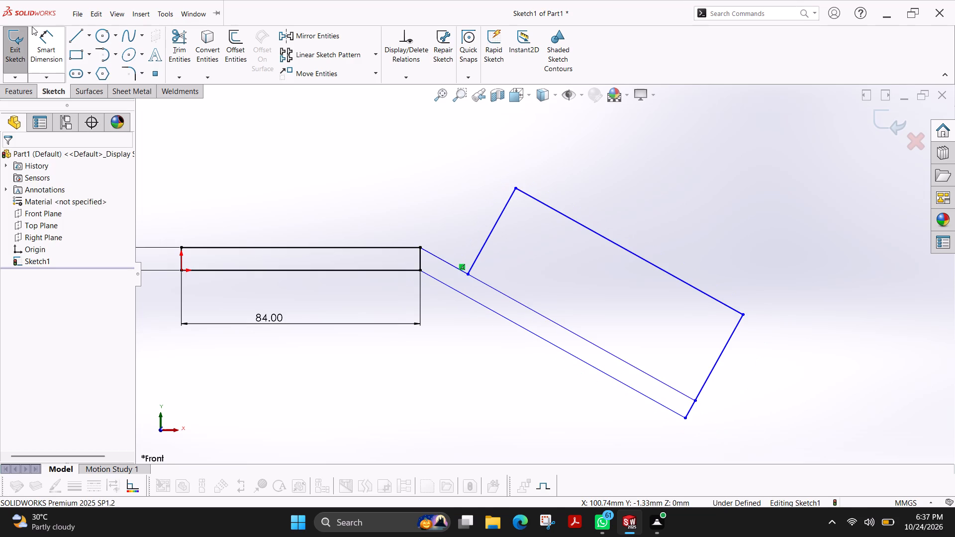
{"action": "left_click", "coordinate": [179, 49]}
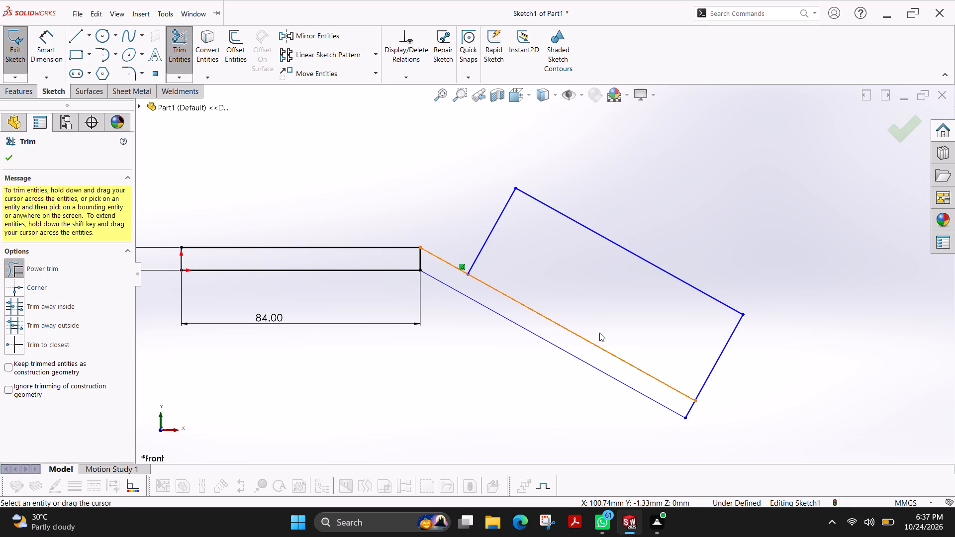
{"action": "left_click_drag", "start_coordinate": [602, 323], "coordinate": [608, 357]}
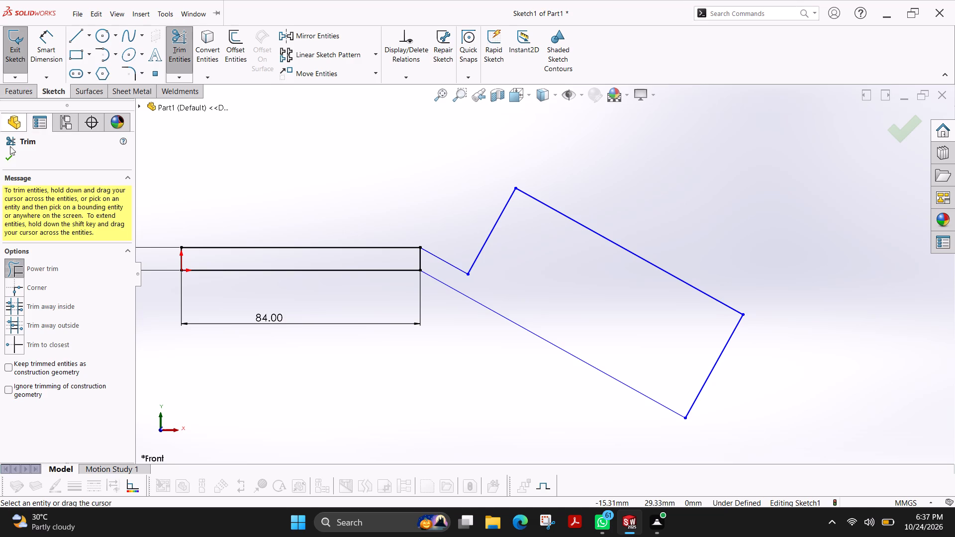
{"action": "left_click", "coordinate": [4, 154]}
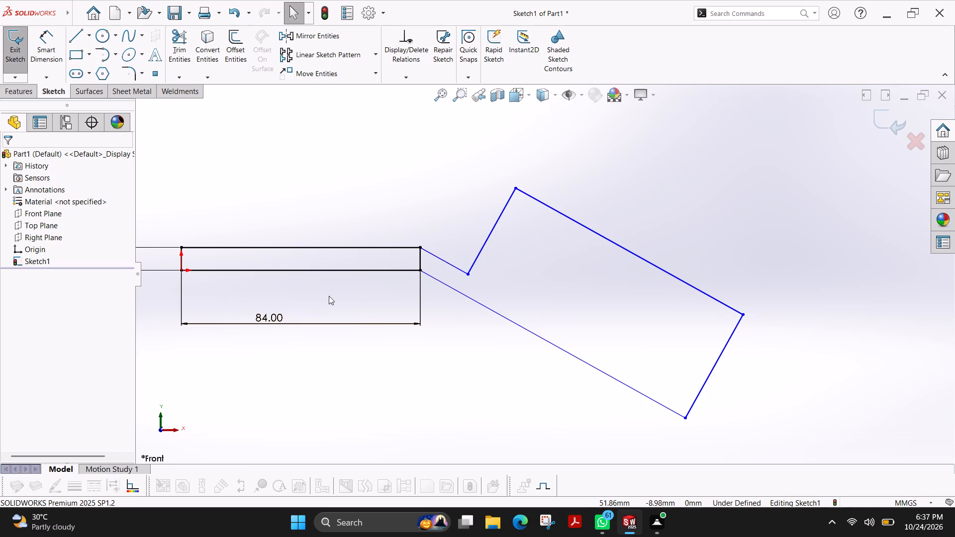
Dimension the distance from the bar's lower right corner to the arm's far perpendicular edge as 65 mm.
{"action": "left_click", "coordinate": [43, 45]}
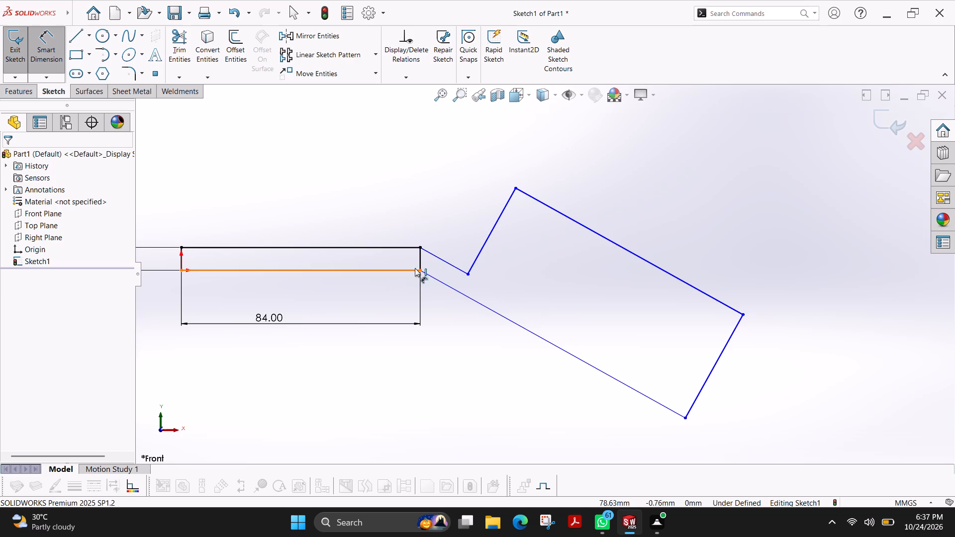
{"action": "left_click", "coordinate": [419, 268]}
{"action": "left_click", "coordinate": [718, 359]}
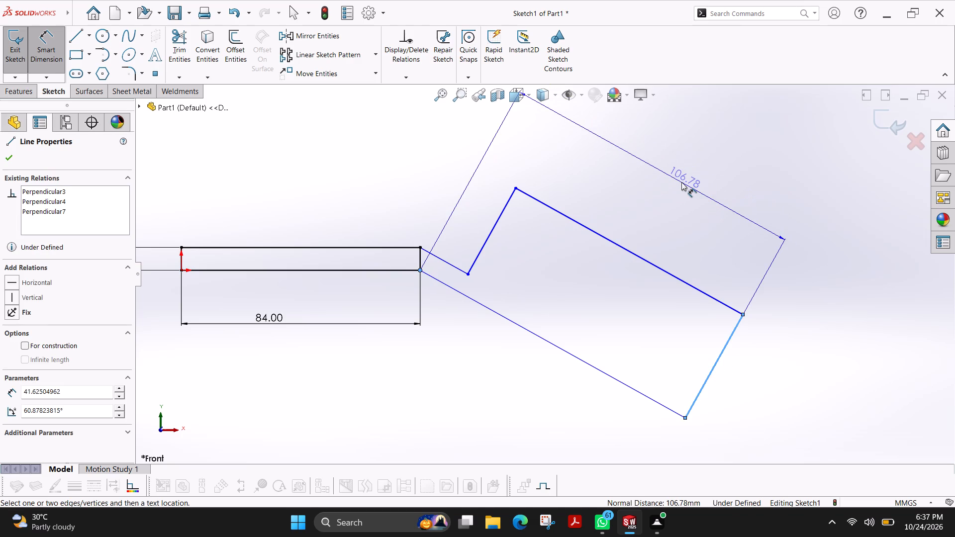
{"action": "left_click", "coordinate": [681, 182]}
{"action": "type", "text": "65"}
{"action": "key", "text": "Return"}
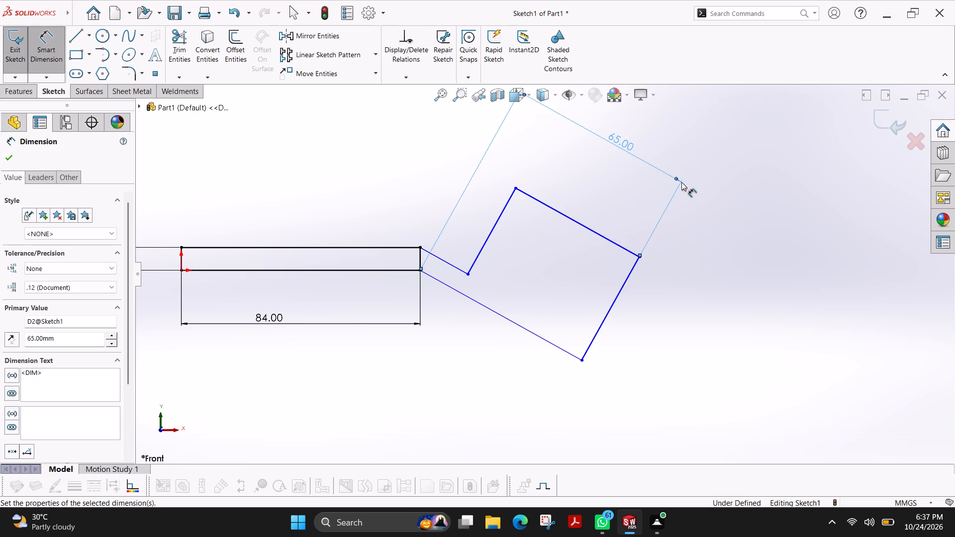
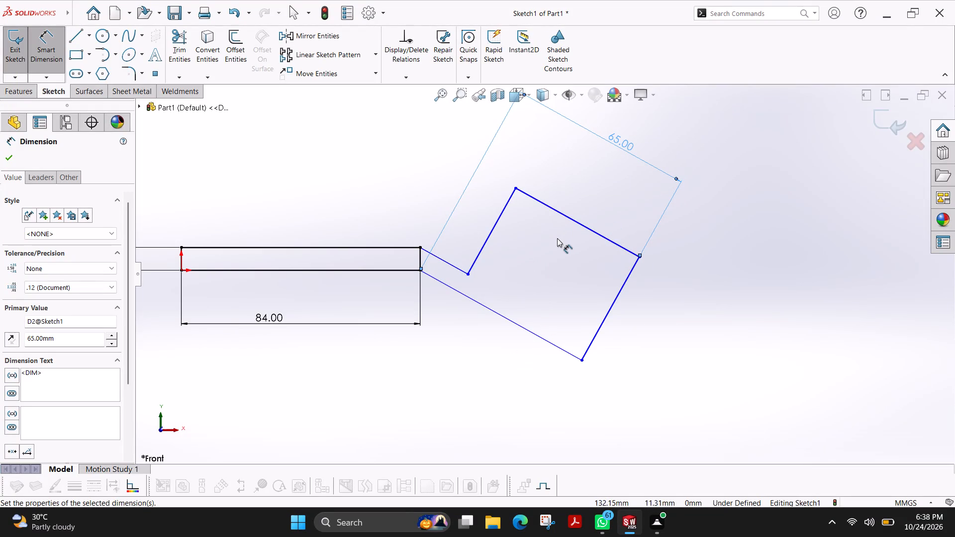
Dimension the angle between the arm's lower sloping line and the bar's bottom edge as 30°.
{"action": "left_click", "coordinate": [476, 304]}
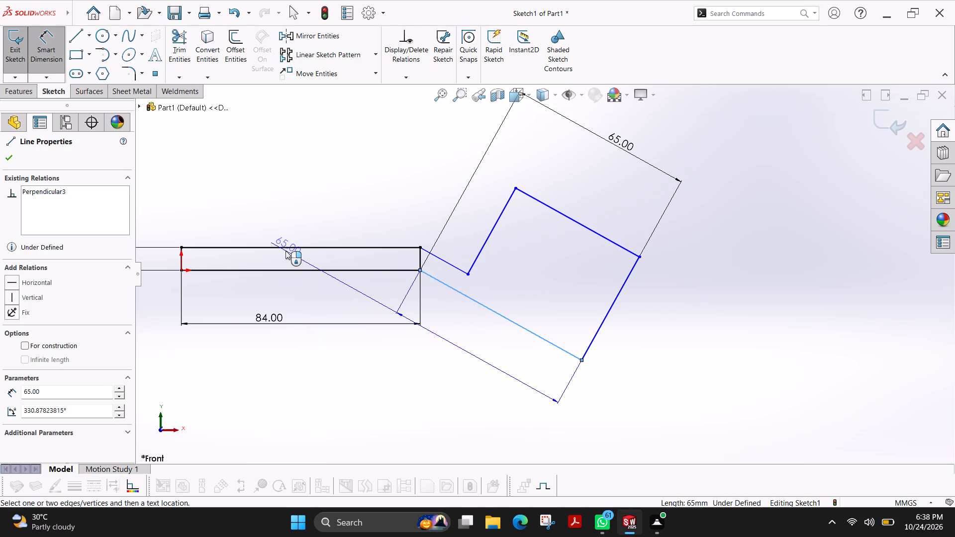
{"action": "left_click", "coordinate": [250, 270]}
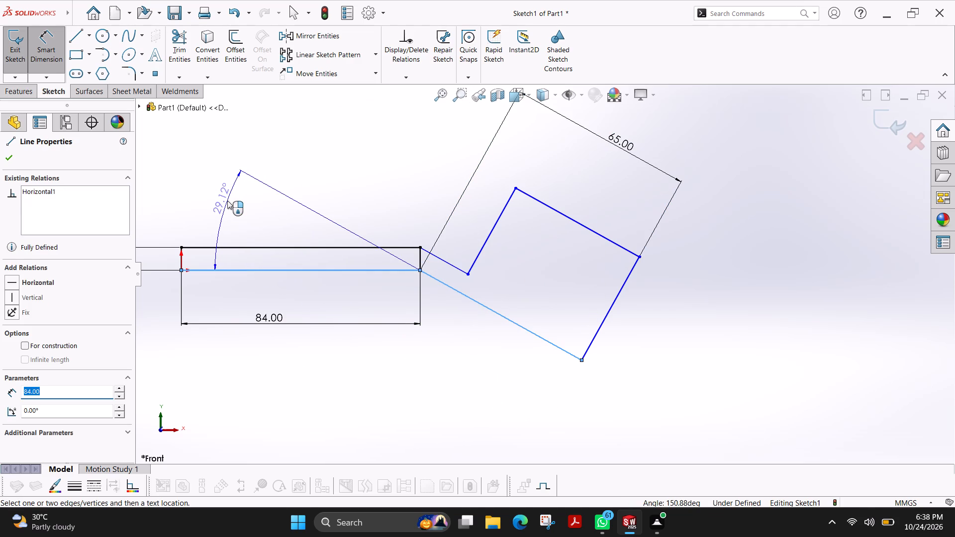
{"action": "left_click", "coordinate": [227, 200]}
{"action": "type", "text": "30"}
{"action": "key", "text": "Return"}
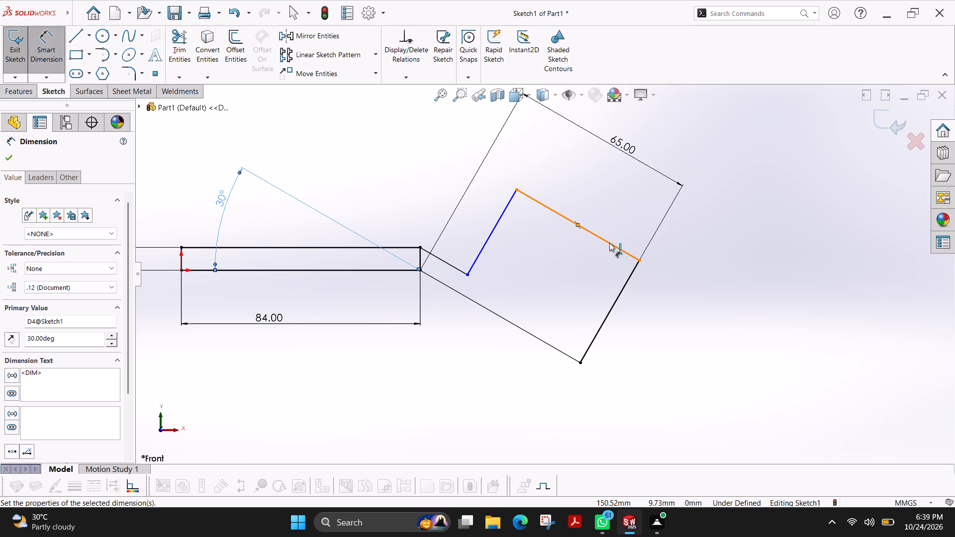
Dimension the distance between the arm's upper sloping edge and its lower sloping line as 26 mm.
{"action": "left_click", "coordinate": [609, 243]}
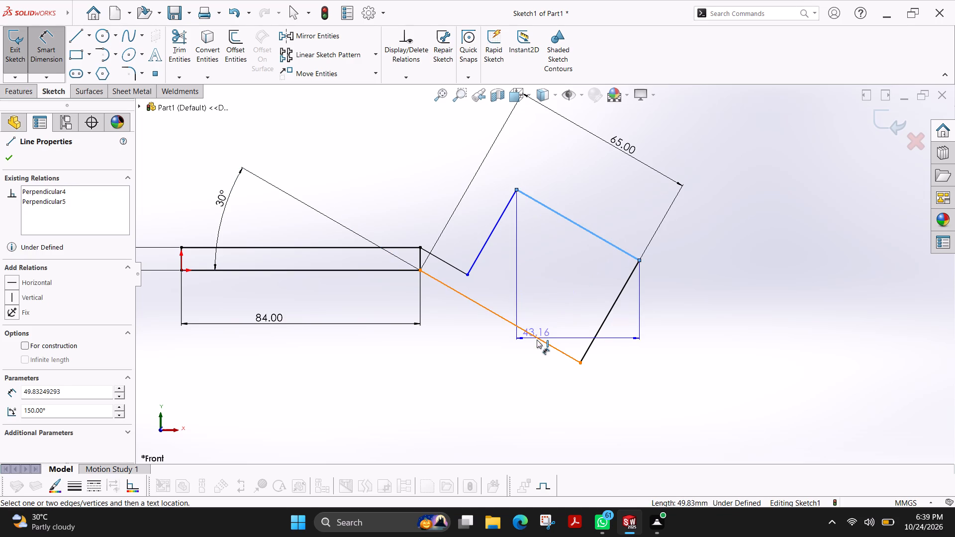
{"action": "left_click", "coordinate": [538, 340]}
{"action": "left_click", "coordinate": [668, 355]}
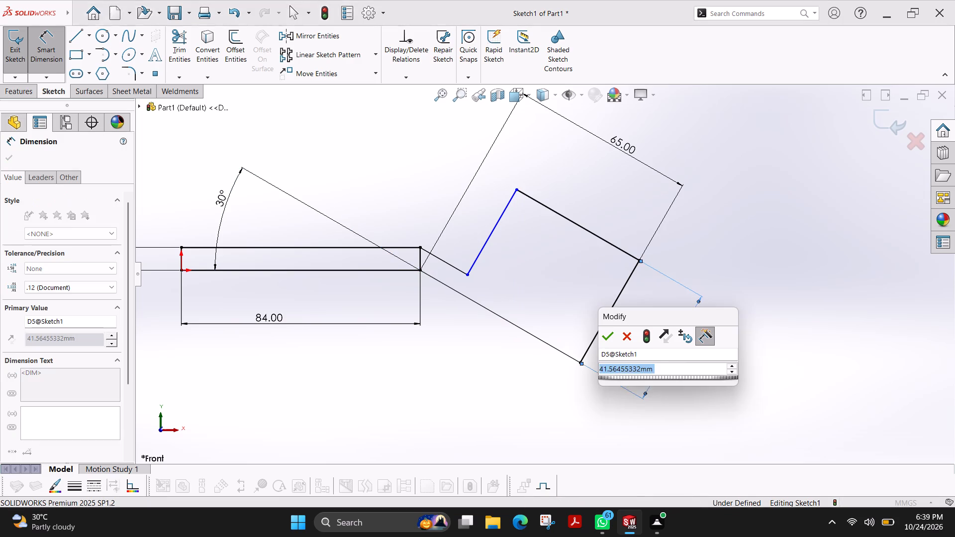
{"action": "type", "text": "26"}
{"action": "key", "text": "Return"}
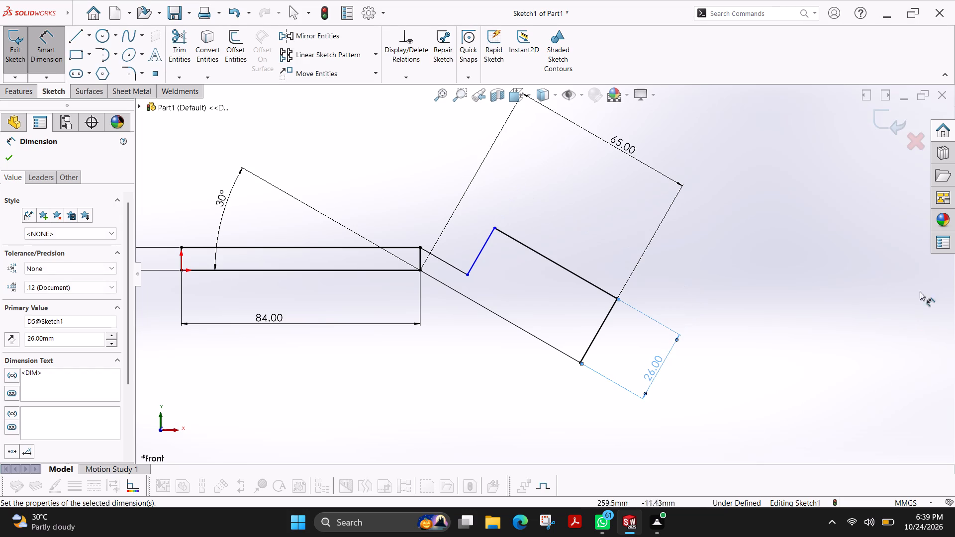
{"action": "left_click", "coordinate": [4, 163]}
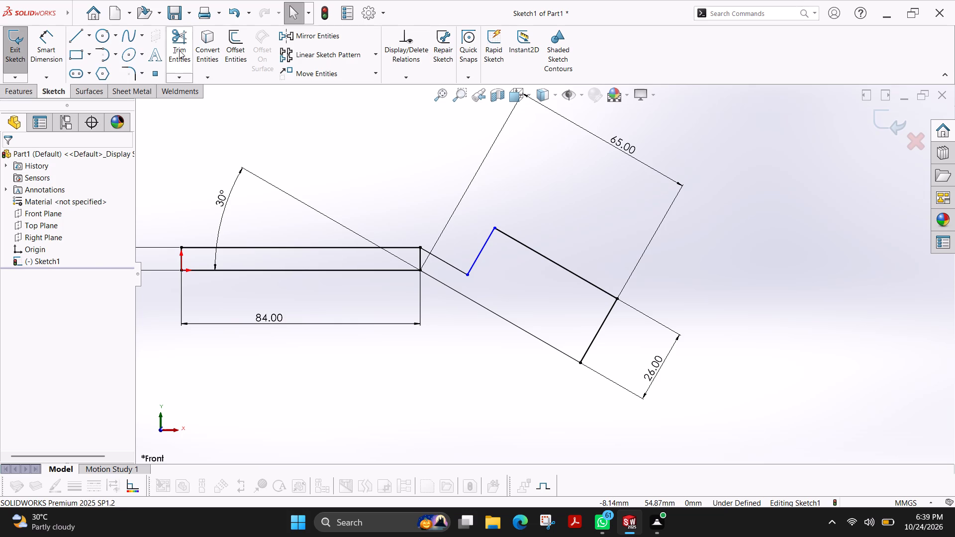
Trim away the short vertical line separating the horizontal bar from the sloping arm.
{"action": "left_click", "coordinate": [178, 50]}
{"action": "left_click_drag", "start_coordinate": [410, 258], "coordinate": [427, 265]}
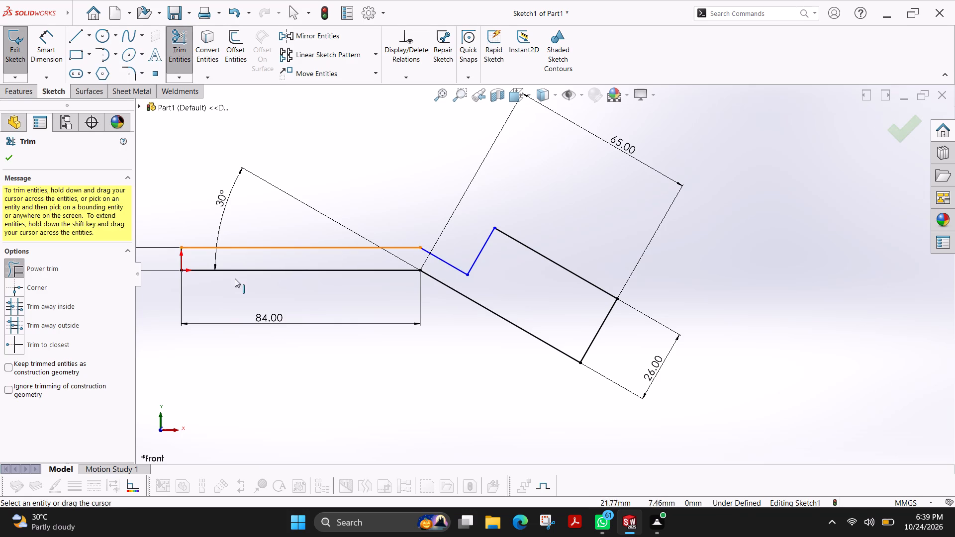
{"action": "left_click", "coordinate": [10, 160]}
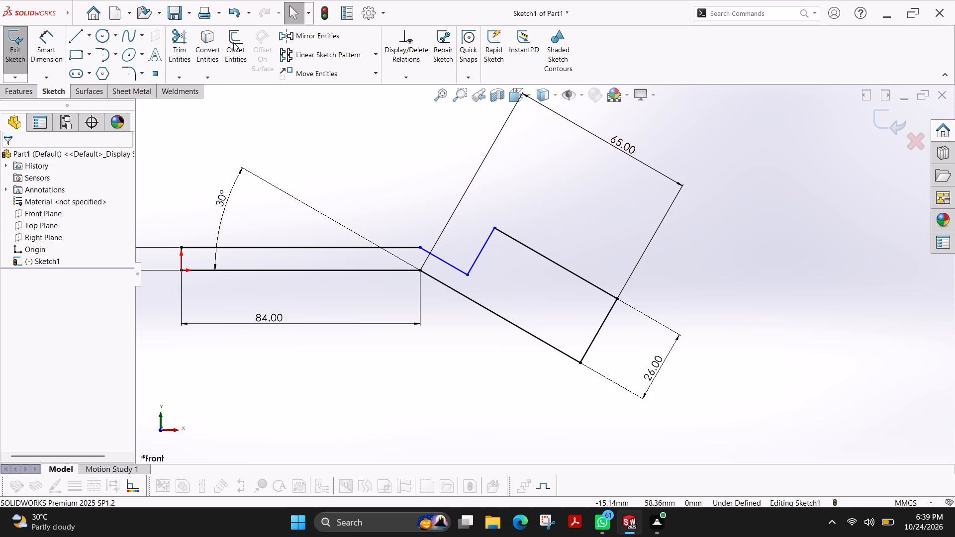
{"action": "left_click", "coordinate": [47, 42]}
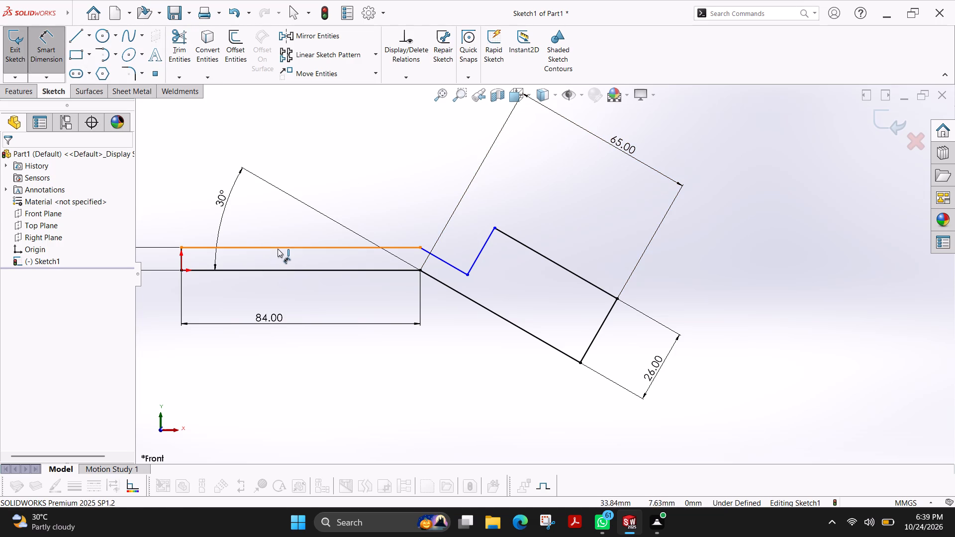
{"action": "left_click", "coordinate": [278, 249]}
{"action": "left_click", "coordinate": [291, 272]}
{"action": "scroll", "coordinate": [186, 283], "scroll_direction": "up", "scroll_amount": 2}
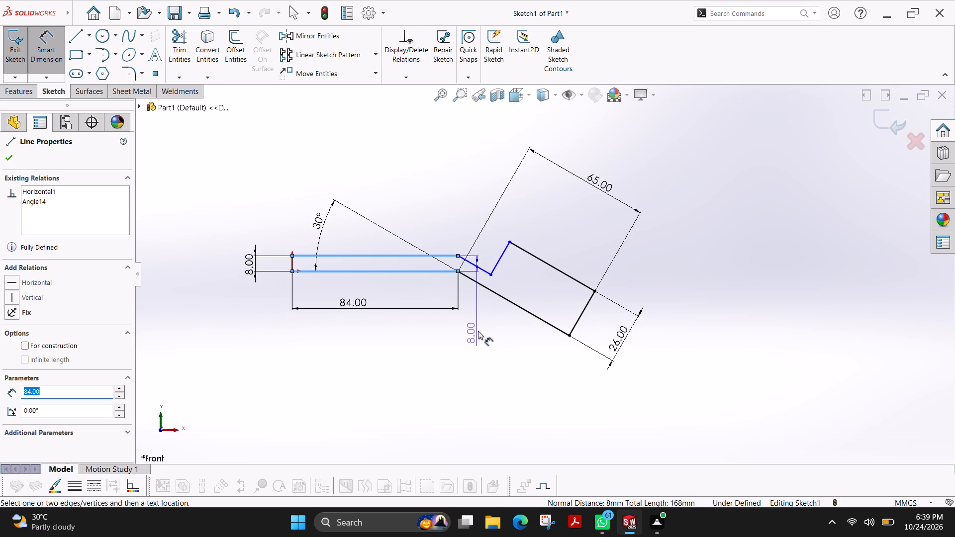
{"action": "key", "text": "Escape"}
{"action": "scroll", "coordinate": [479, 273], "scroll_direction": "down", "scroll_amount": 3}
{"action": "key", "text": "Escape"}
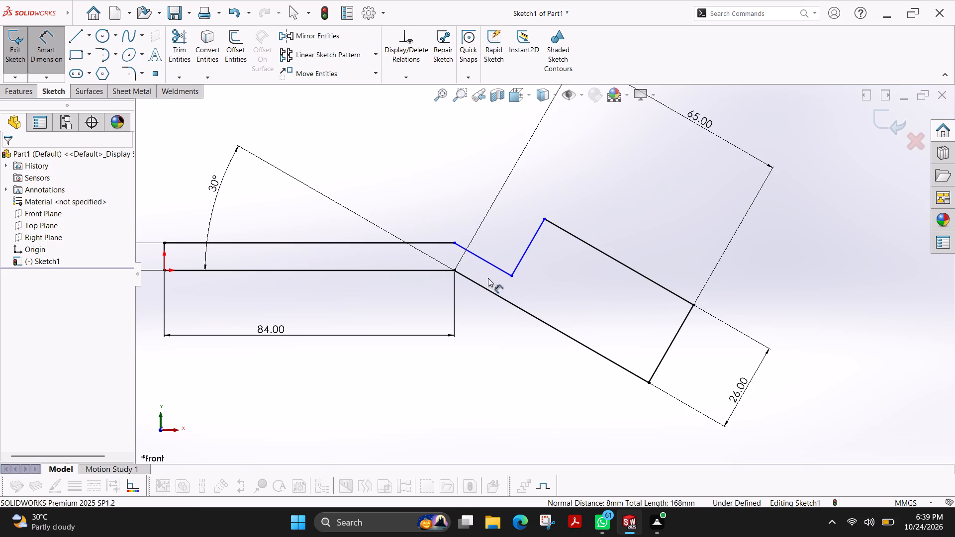
Dimension the distance between the short sloping line before the step and the arm's lower sloping line as 8 mm.
{"action": "left_click", "coordinate": [494, 267]}
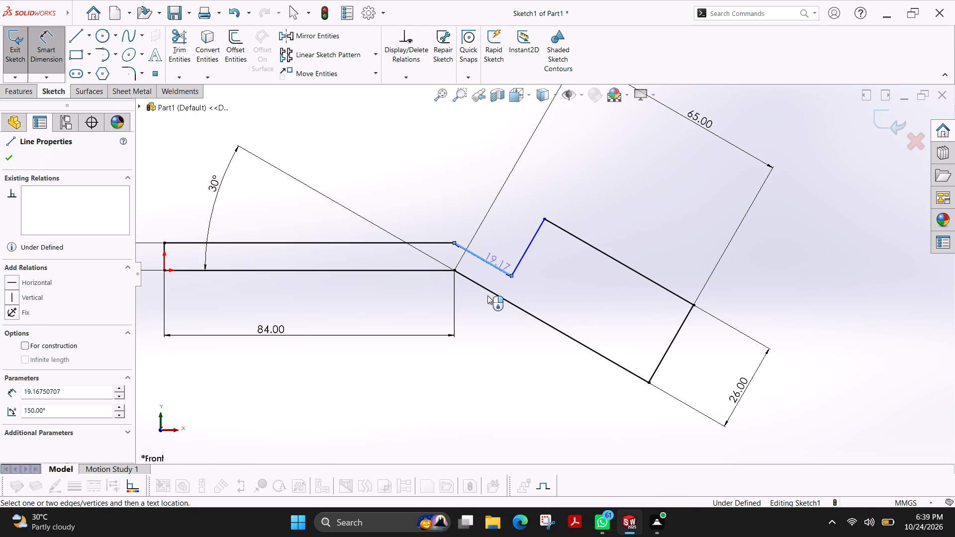
{"action": "left_click", "coordinate": [490, 293]}
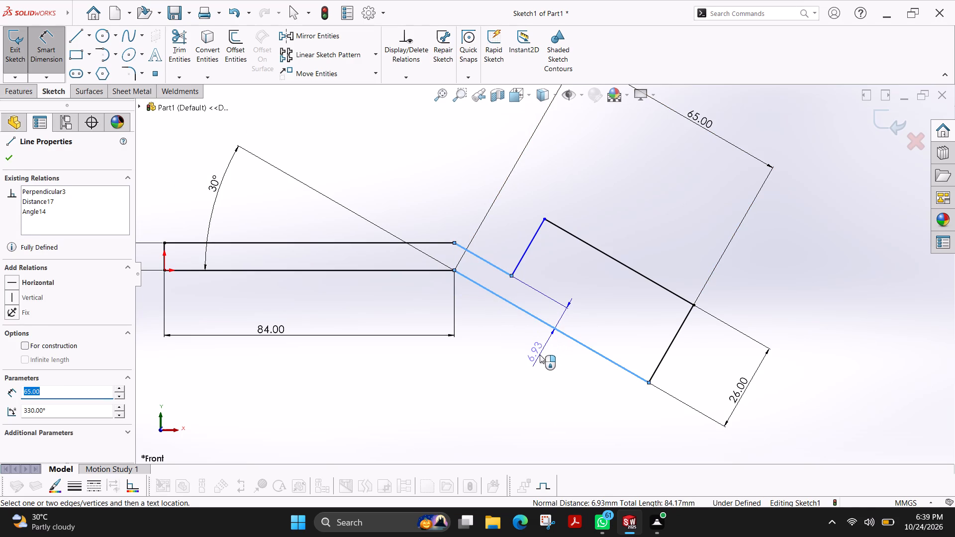
{"action": "left_click", "coordinate": [540, 355]}
{"action": "key", "text": "8"}
{"action": "key", "text": "Return"}
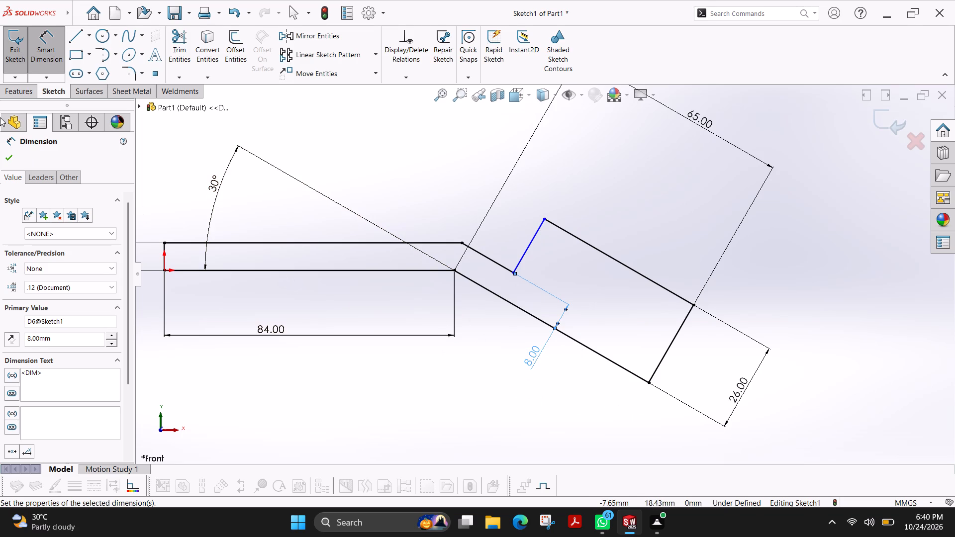
{"action": "left_click", "coordinate": [11, 153]}
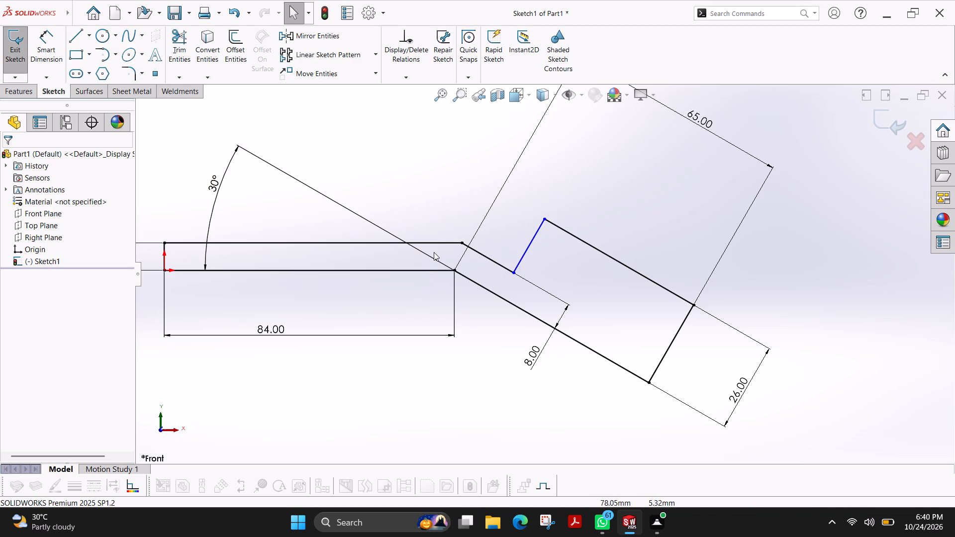
Dimension the distance between the arm's step edge and its far end edge as 52 mm.
{"action": "left_click", "coordinate": [533, 241]}
{"action": "left_click", "coordinate": [677, 337]}
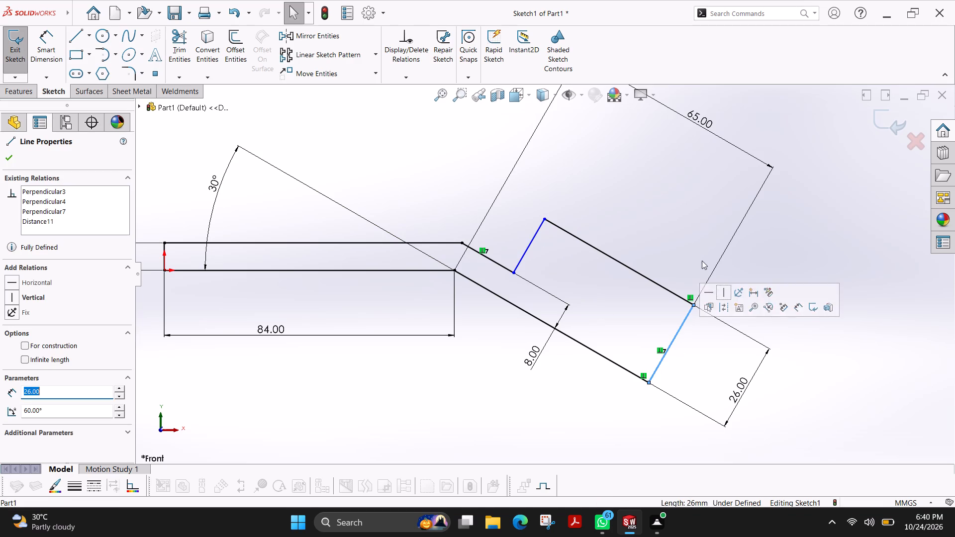
{"action": "left_click", "coordinate": [48, 42]}
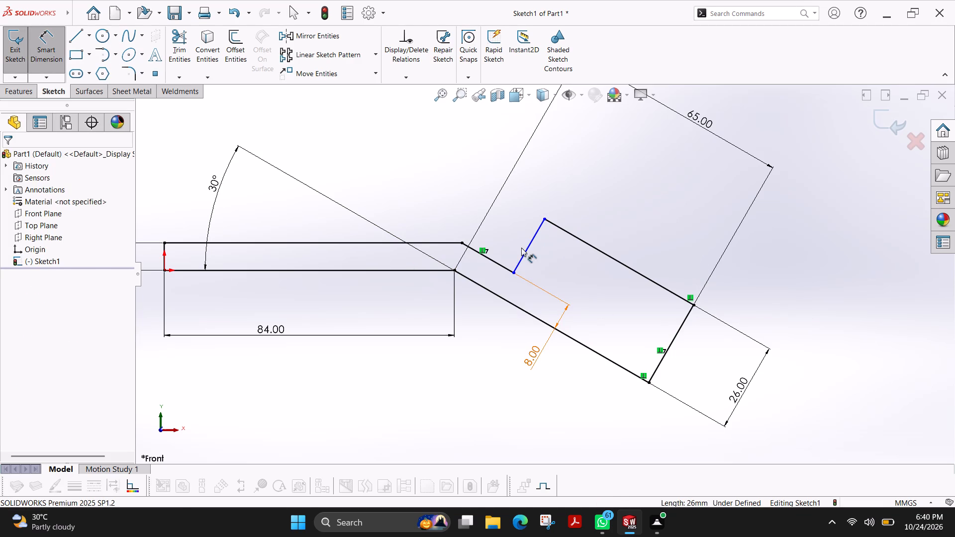
{"action": "left_click", "coordinate": [526, 250]}
{"action": "left_click", "coordinate": [672, 345]}
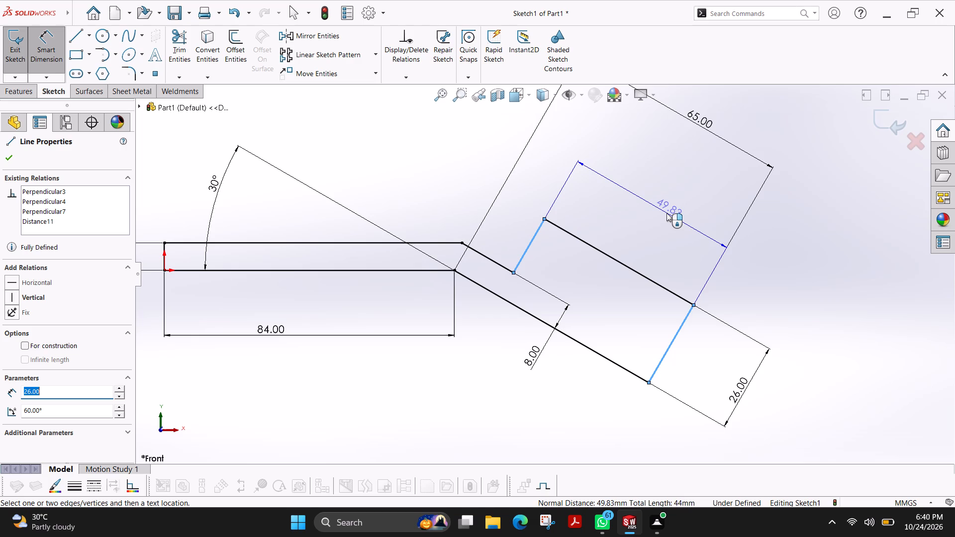
{"action": "left_click", "coordinate": [667, 213]}
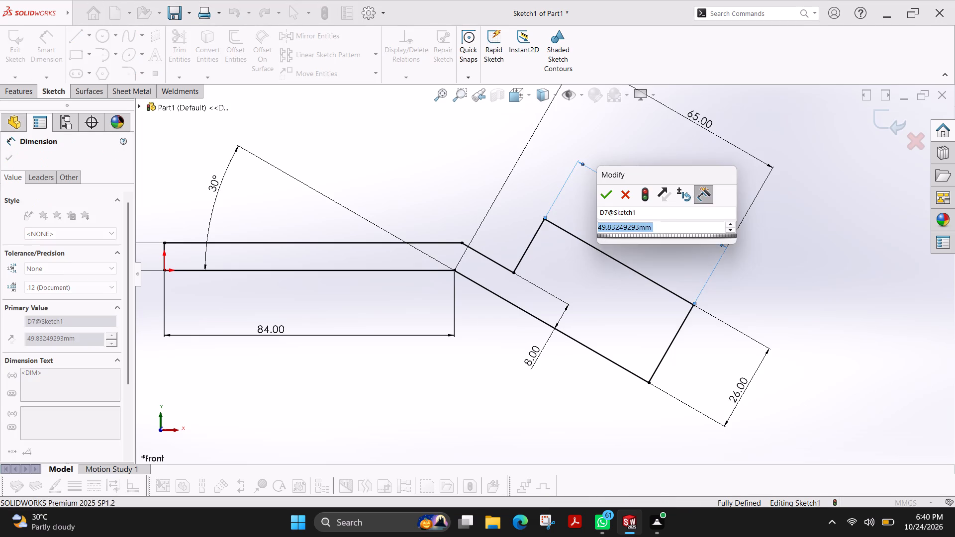
{"action": "type", "text": "52"}
{"action": "key", "text": "Return"}
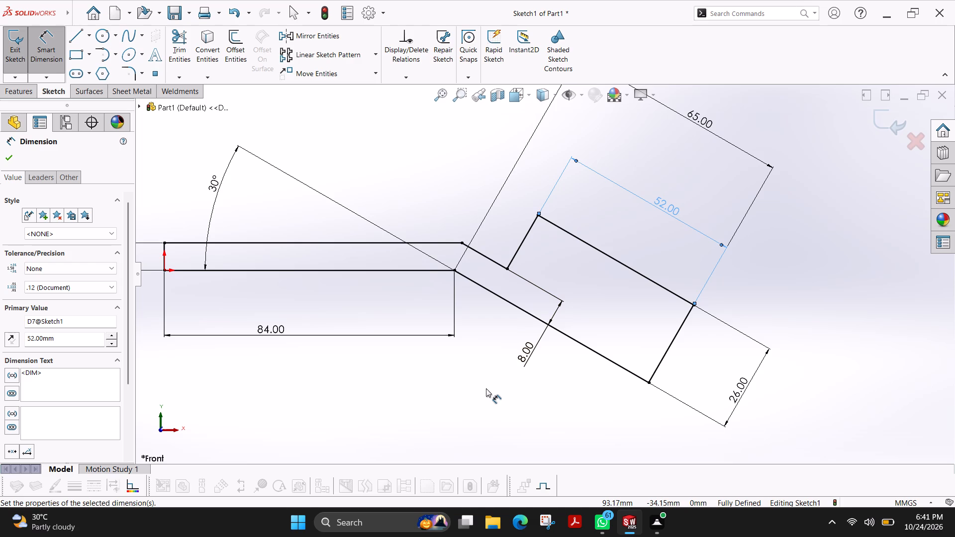
{"action": "left_click", "coordinate": [11, 158]}
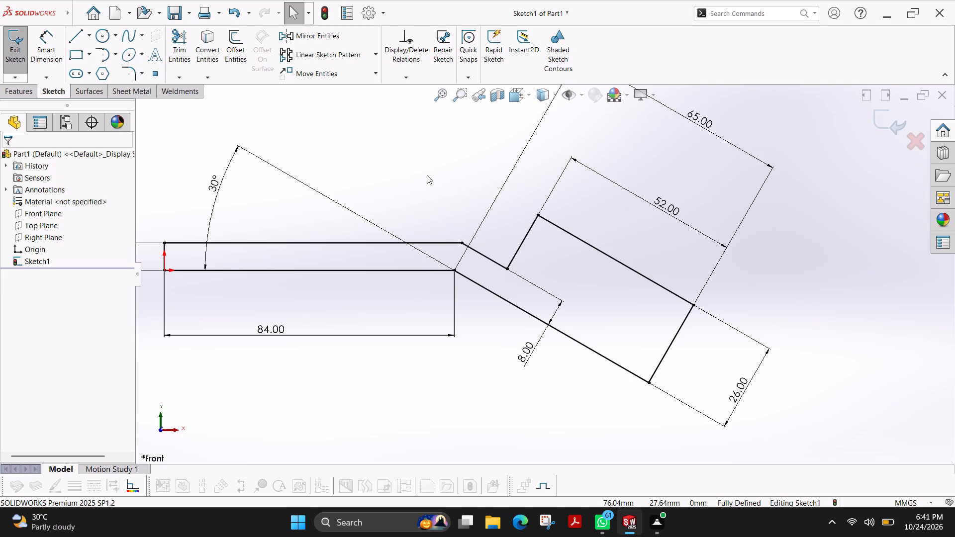
Extrude the closed profile as a boss 54 mm deep with the Mid Plane end condition.
{"action": "left_click", "coordinate": [22, 92]}
{"action": "left_click", "coordinate": [19, 60]}
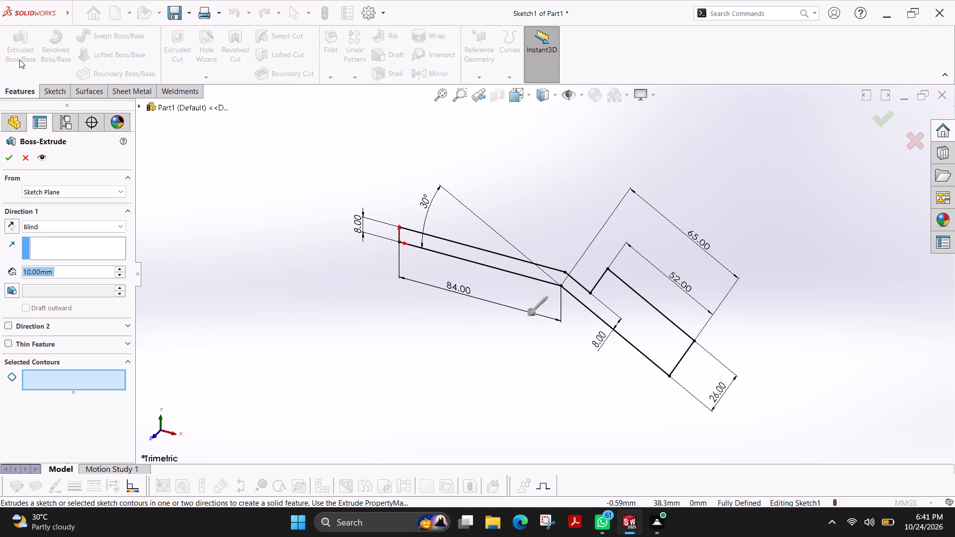
{"action": "left_click", "coordinate": [465, 253]}
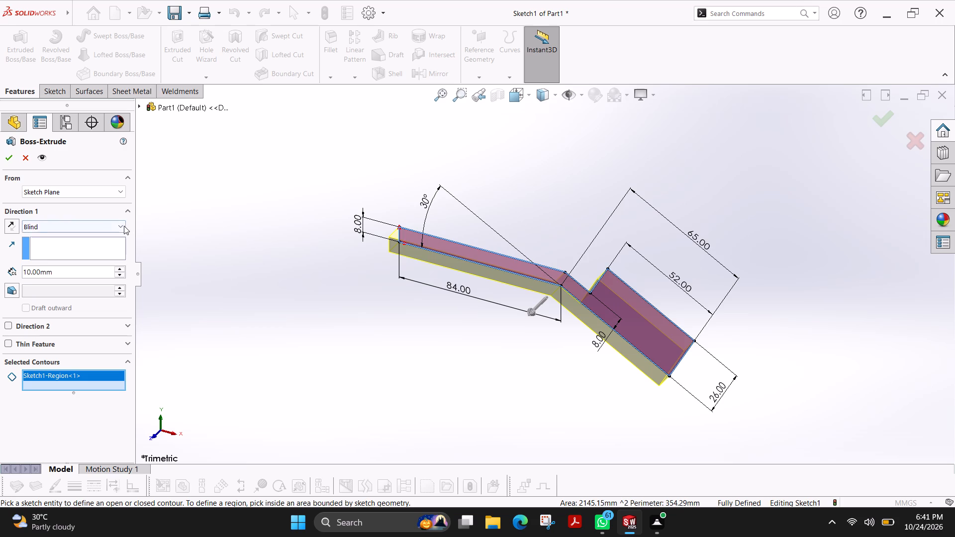
{"action": "left_click", "coordinate": [124, 226]}
{"action": "left_click", "coordinate": [47, 280]}
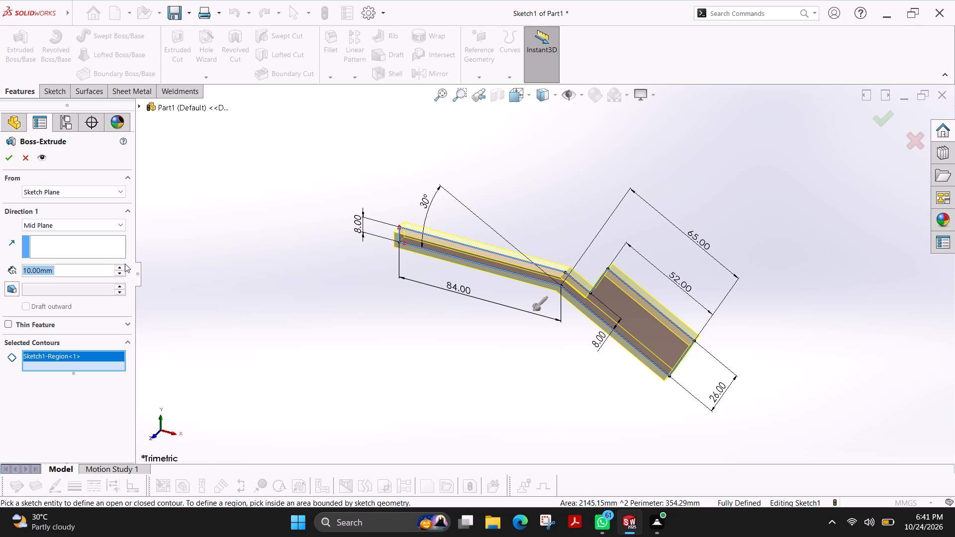
{"action": "double_click", "coordinate": [101, 267]}
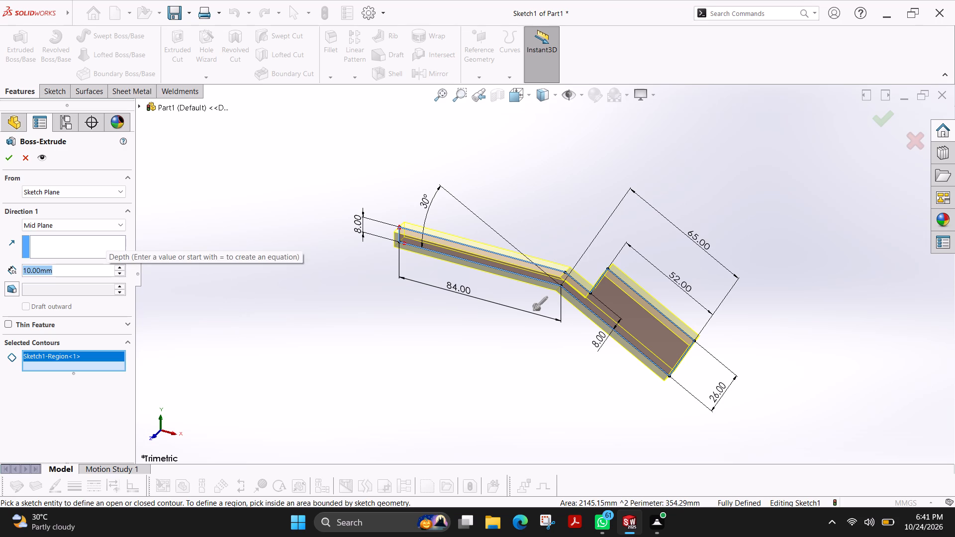
{"action": "type", "text": "54"}
{"action": "key", "text": "Return"}
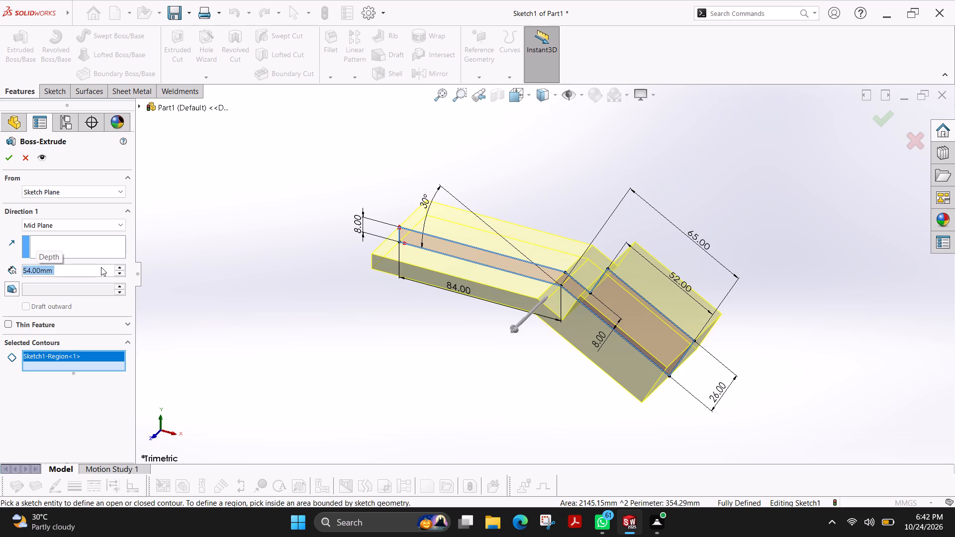
{"action": "left_click", "coordinate": [6, 154]}
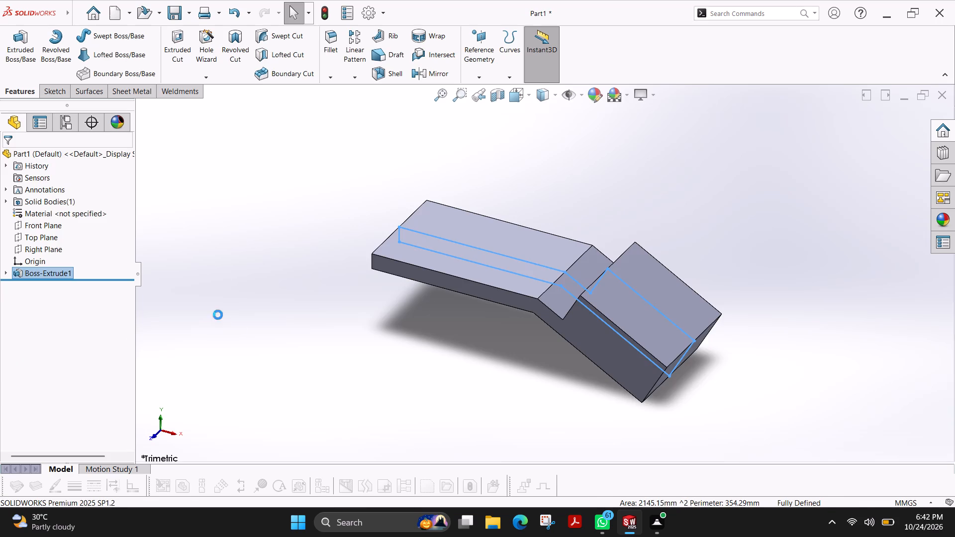
{"action": "key", "text": "Escape"}
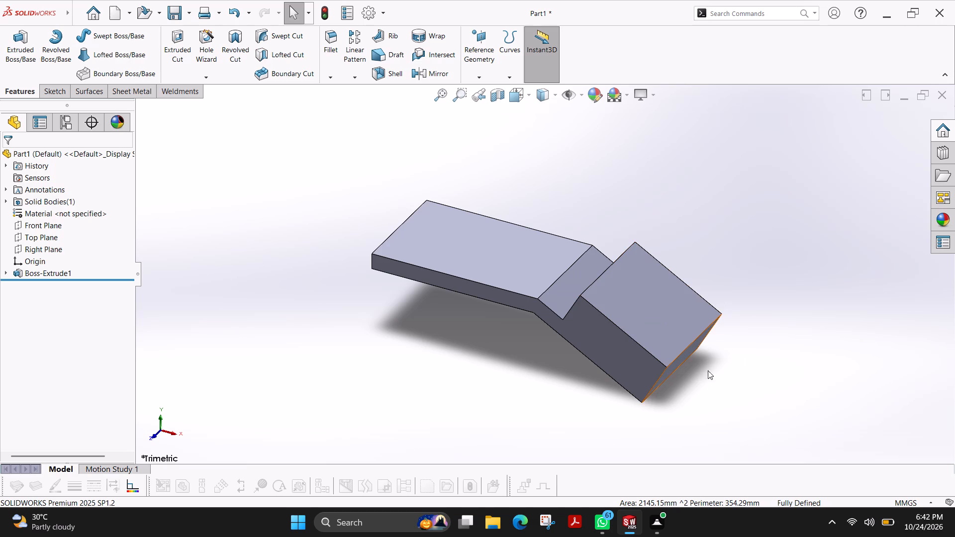
On the arm's end face, sketch a corner rectangle spanning the full width, about 5 mm high, from the face's lower edge.
{"action": "left_click", "coordinate": [689, 352]}
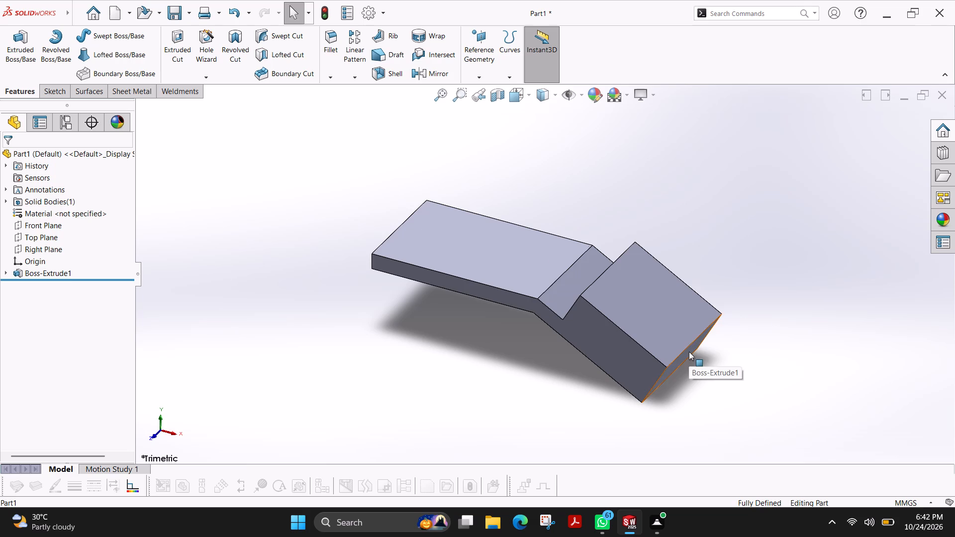
{"action": "left_click", "coordinate": [46, 94]}
{"action": "left_click", "coordinate": [15, 43]}
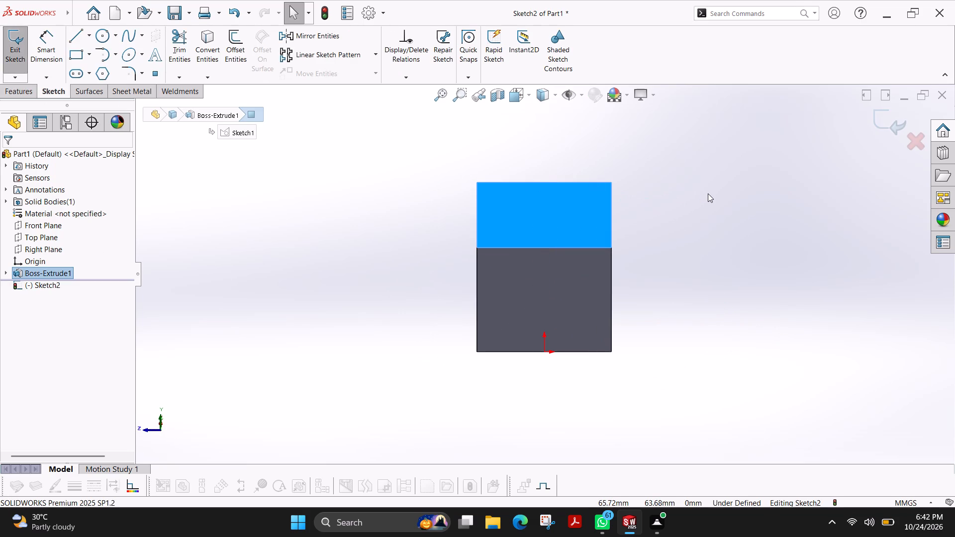
{"action": "scroll", "coordinate": [588, 196], "scroll_direction": "down", "scroll_amount": 3}
{"action": "key", "text": "Escape"}
{"action": "scroll", "coordinate": [468, 217], "scroll_direction": "down", "scroll_amount": 1}
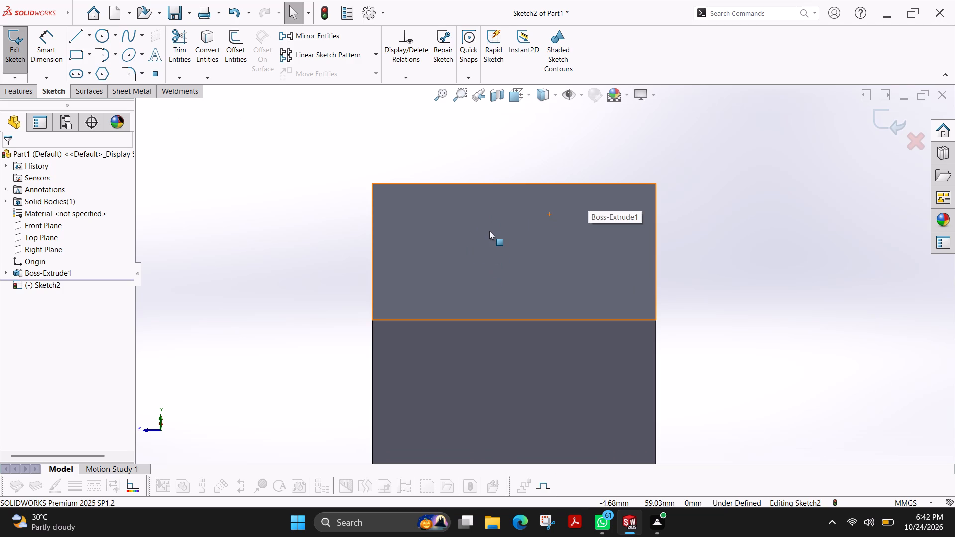
{"action": "left_click", "coordinate": [73, 57]}
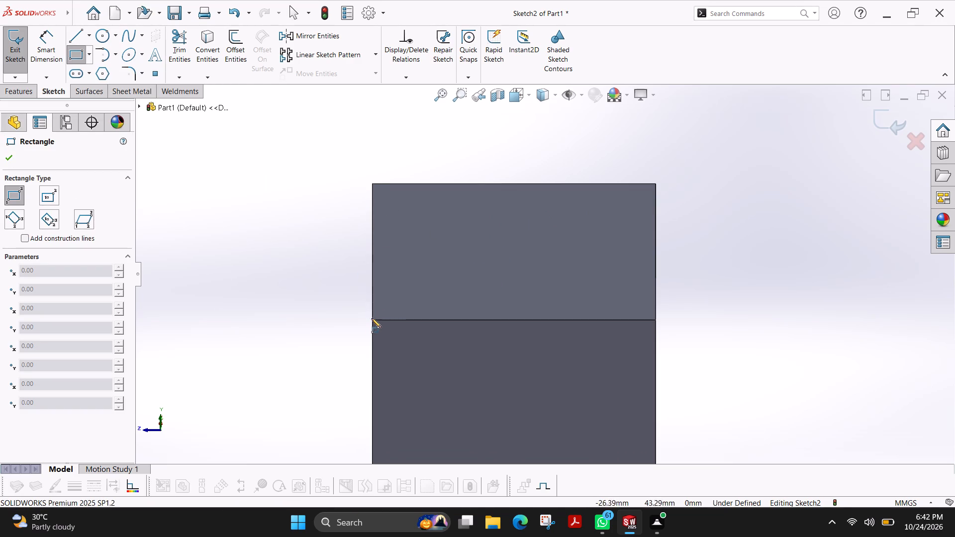
{"action": "left_click", "coordinate": [373, 320]}
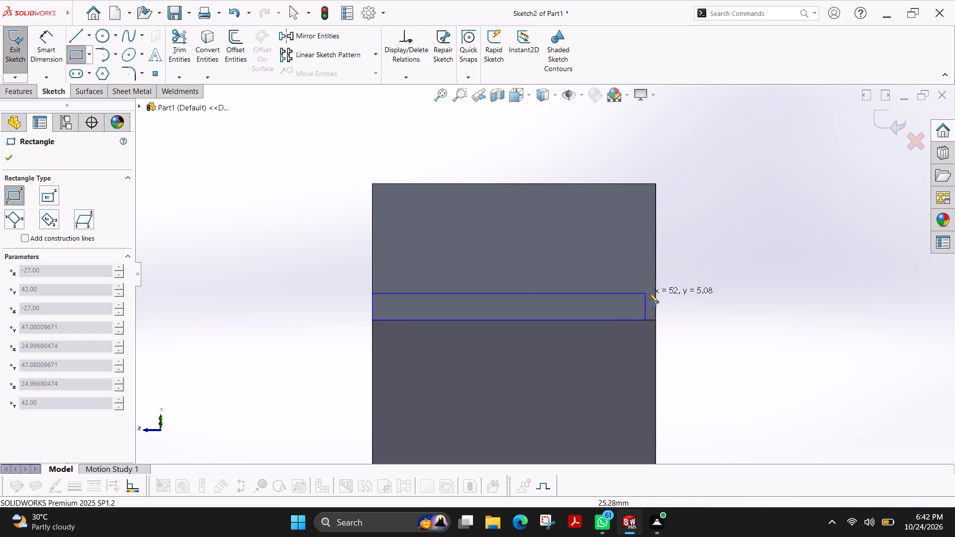
{"action": "left_click", "coordinate": [655, 293]}
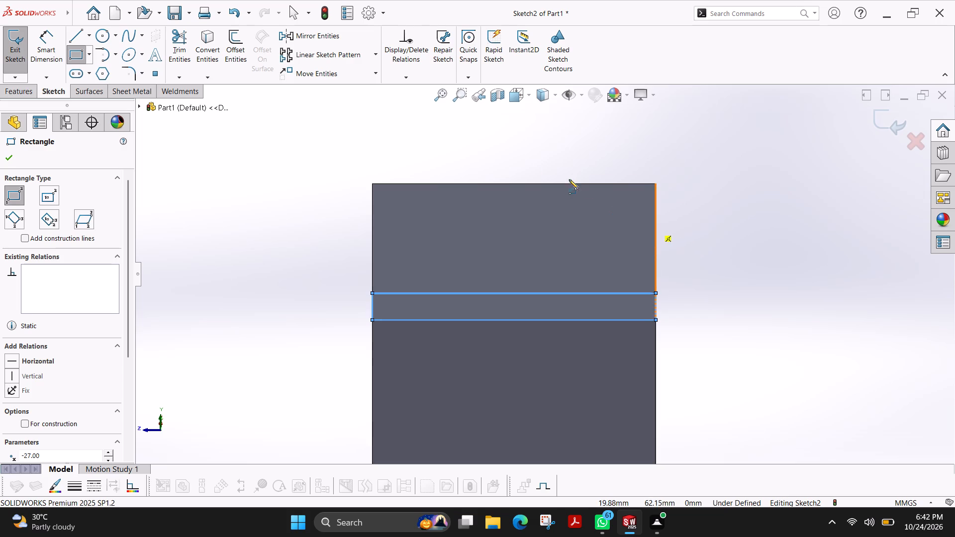
Sketch two corner rectangles about 9.5 × 26 mm from the end face's upper corners down to its lower edge.
{"action": "left_click", "coordinate": [373, 183]}
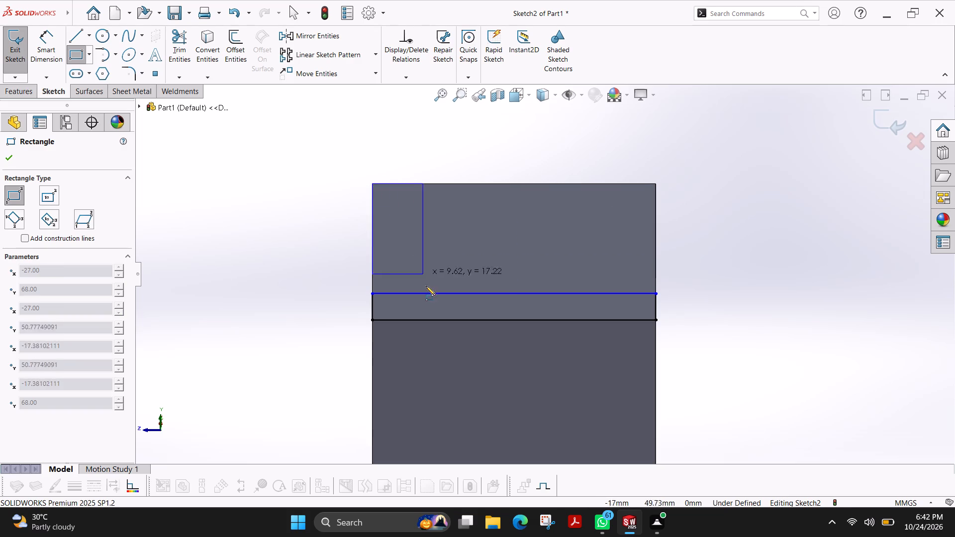
{"action": "left_click", "coordinate": [422, 319]}
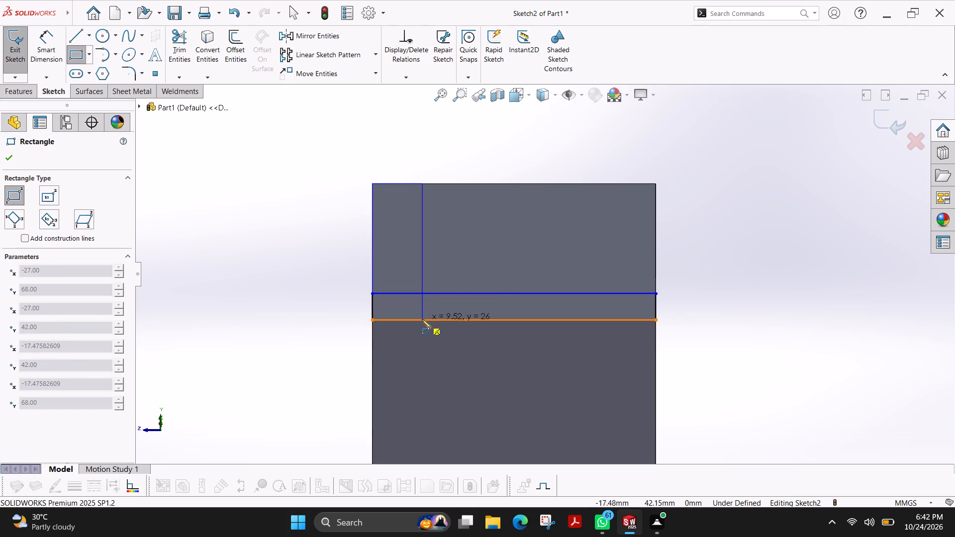
{"action": "left_click", "coordinate": [656, 185]}
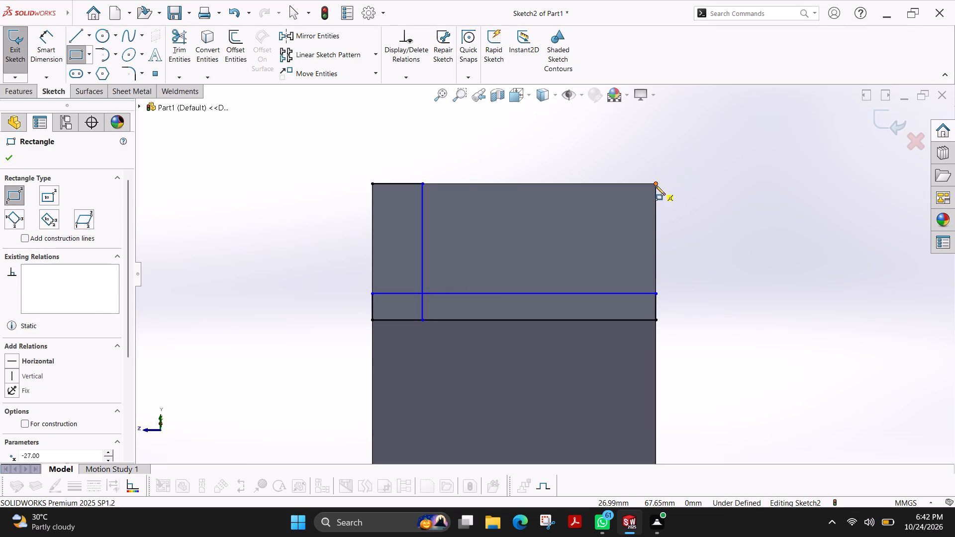
{"action": "left_click", "coordinate": [606, 321]}
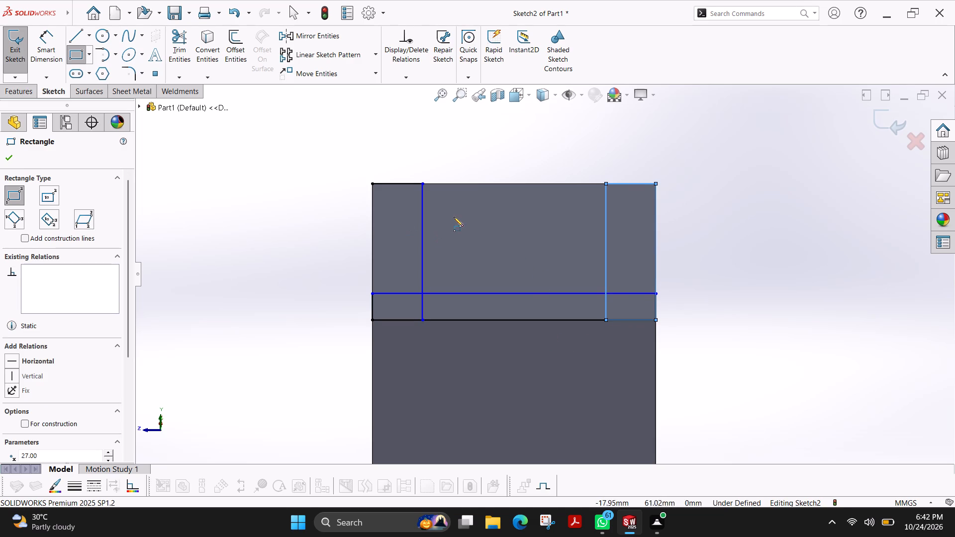
Sketch a rectangle about 35 × 14.3 mm between the two side rectangles, resting on the bottom strip's upper line.
{"action": "left_click", "coordinate": [423, 218]}
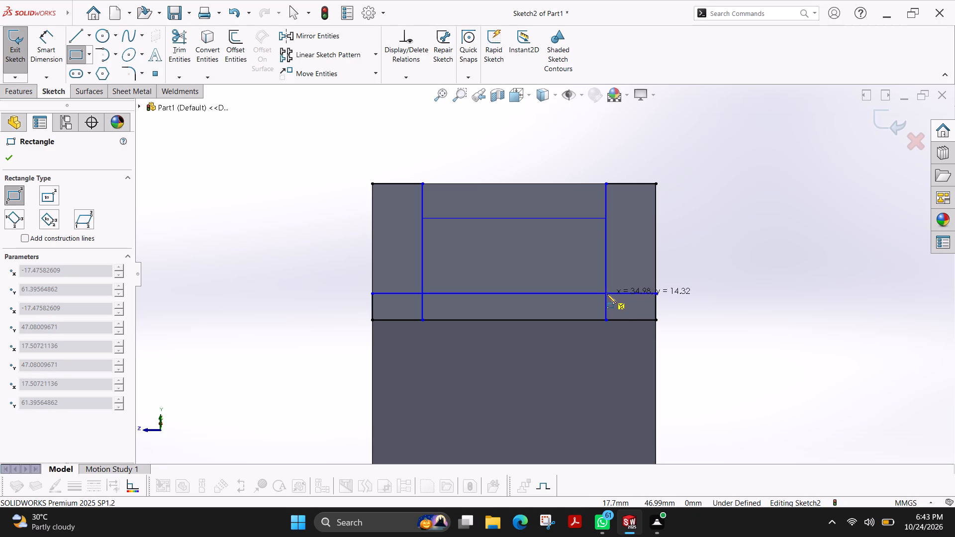
{"action": "left_click", "coordinate": [606, 294]}
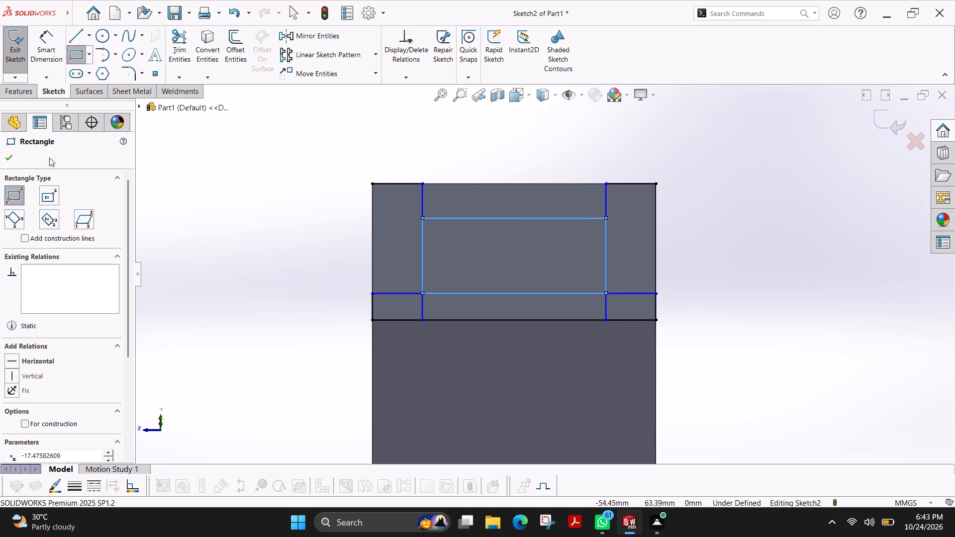
{"action": "left_click", "coordinate": [7, 157]}
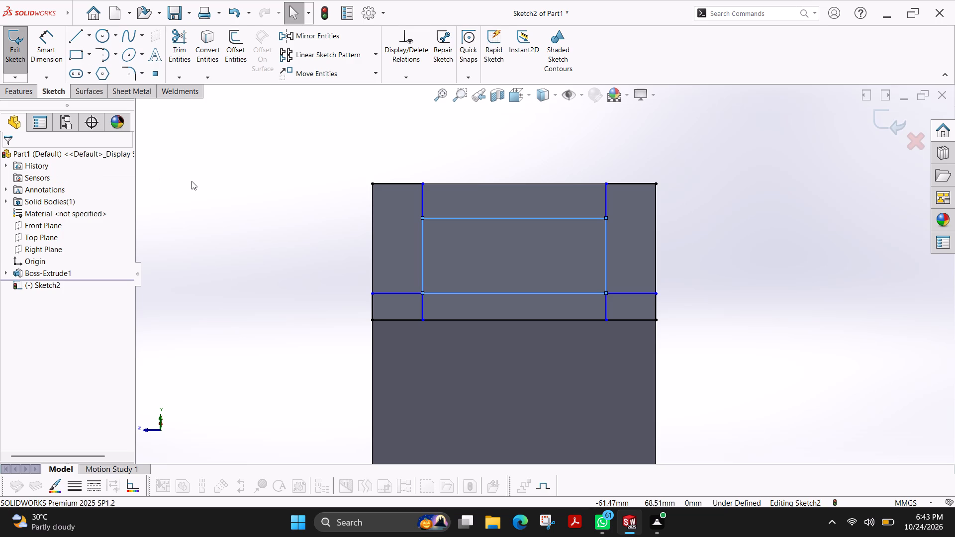
Dimension the height of the full-width bottom strip on the end face as 8 mm.
{"action": "left_click", "coordinate": [44, 47]}
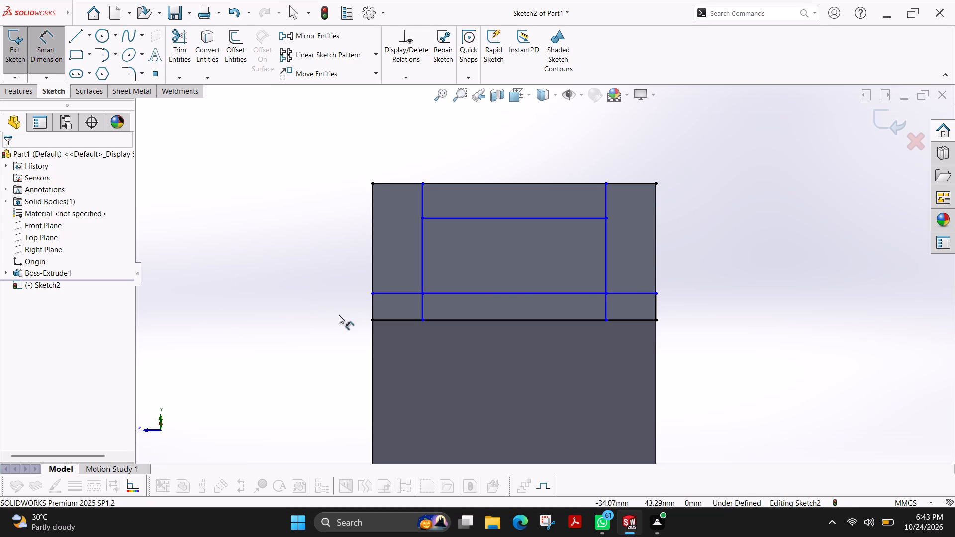
{"action": "left_click", "coordinate": [475, 295]}
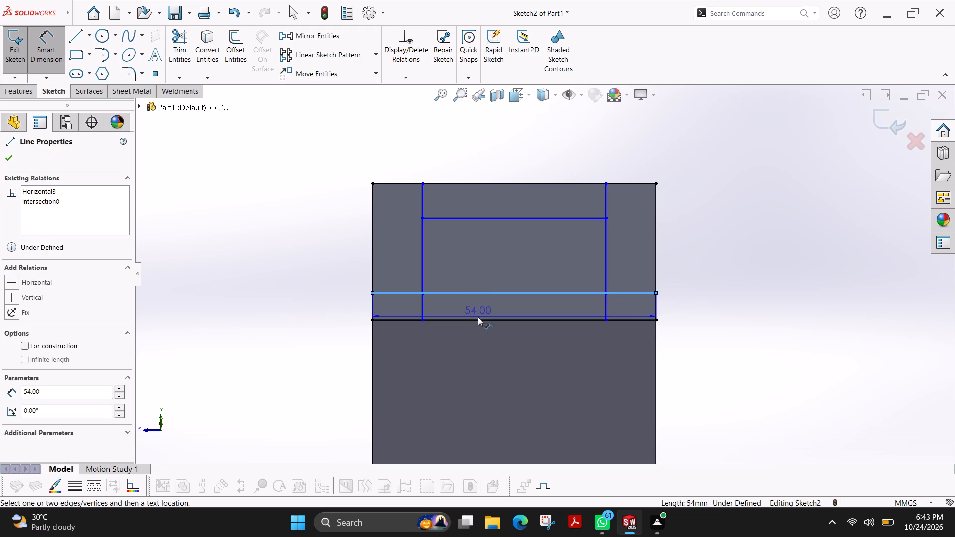
{"action": "left_click", "coordinate": [479, 319]}
{"action": "left_click", "coordinate": [305, 309]}
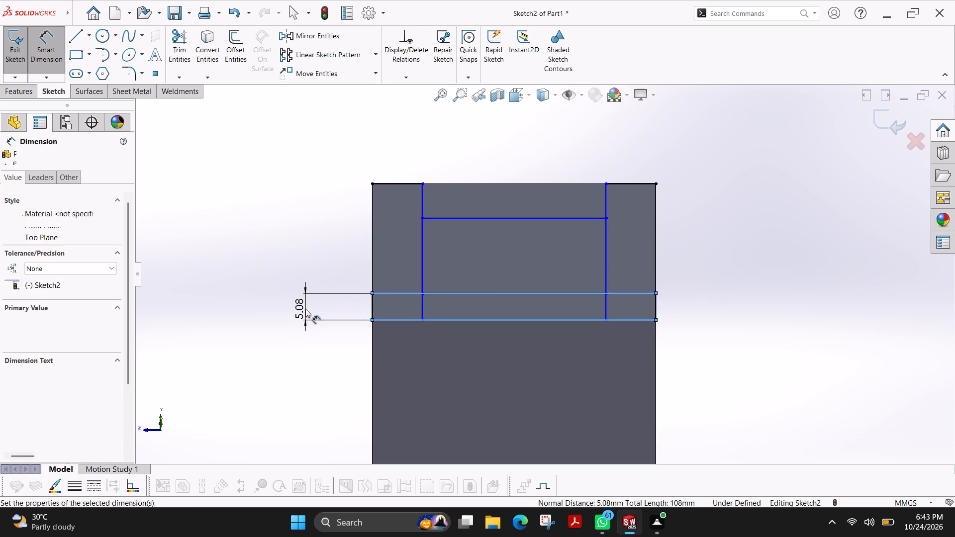
{"action": "key", "text": "8"}
{"action": "key", "text": "Return"}
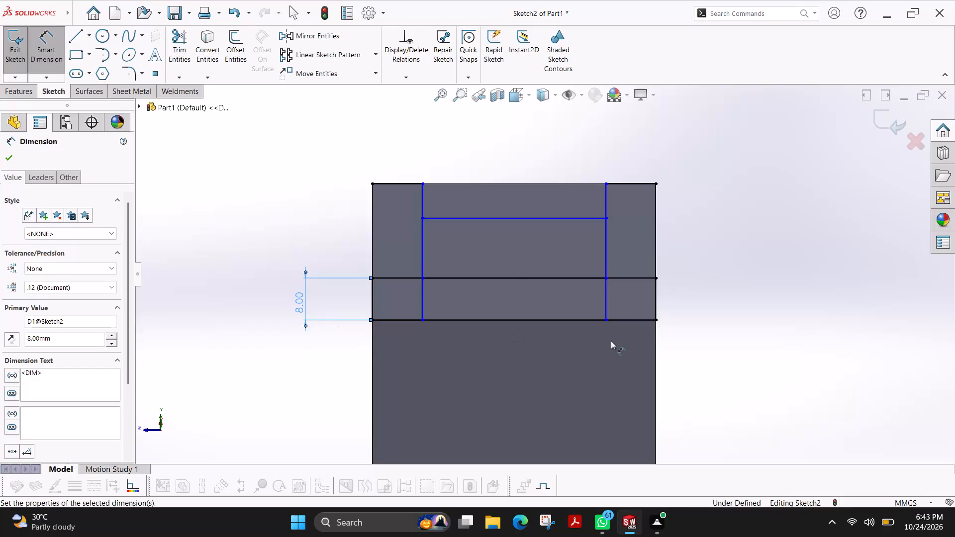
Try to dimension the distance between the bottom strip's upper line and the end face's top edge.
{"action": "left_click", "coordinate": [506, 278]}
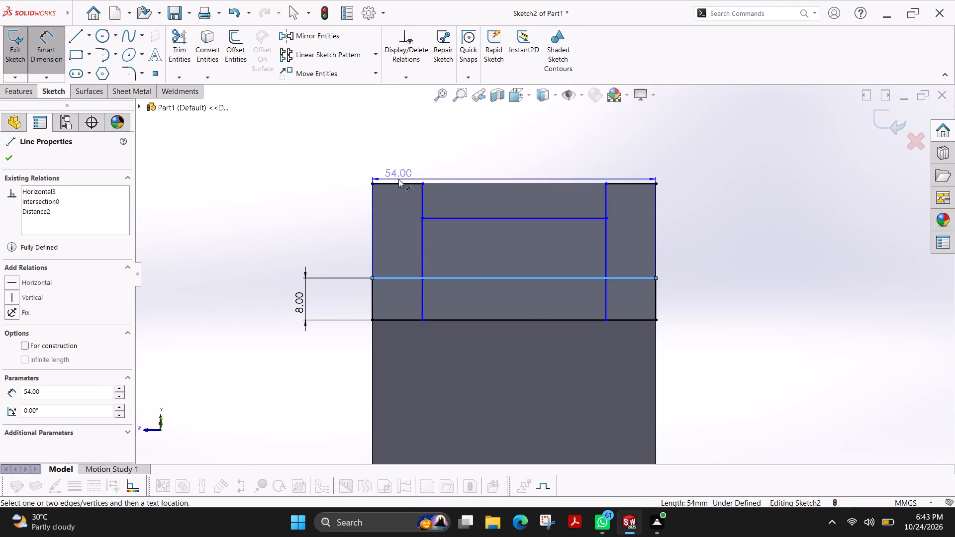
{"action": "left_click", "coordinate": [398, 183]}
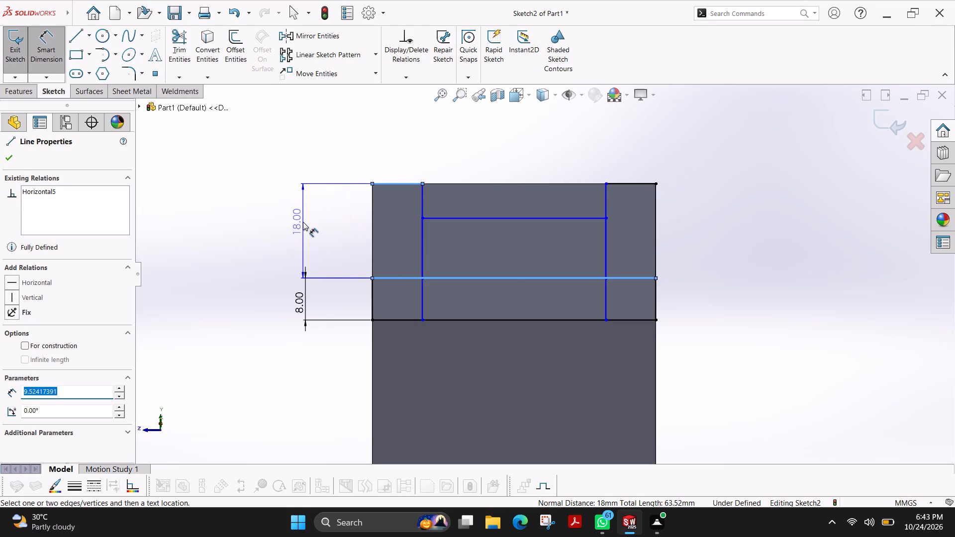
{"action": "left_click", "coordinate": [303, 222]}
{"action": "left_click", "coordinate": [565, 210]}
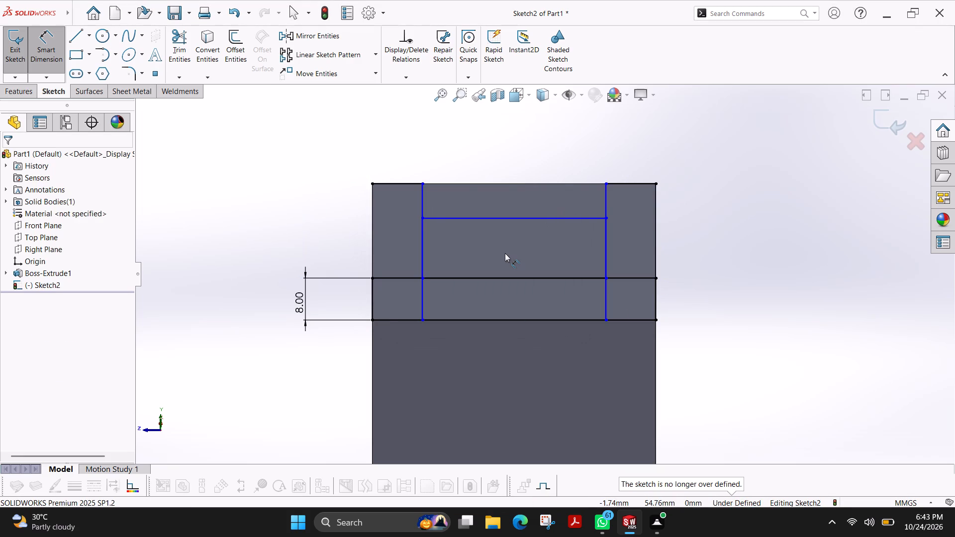
Dimension the distance between the middle rectangle's upper line and the face's top edge as 10 mm.
{"action": "left_click", "coordinate": [467, 220]}
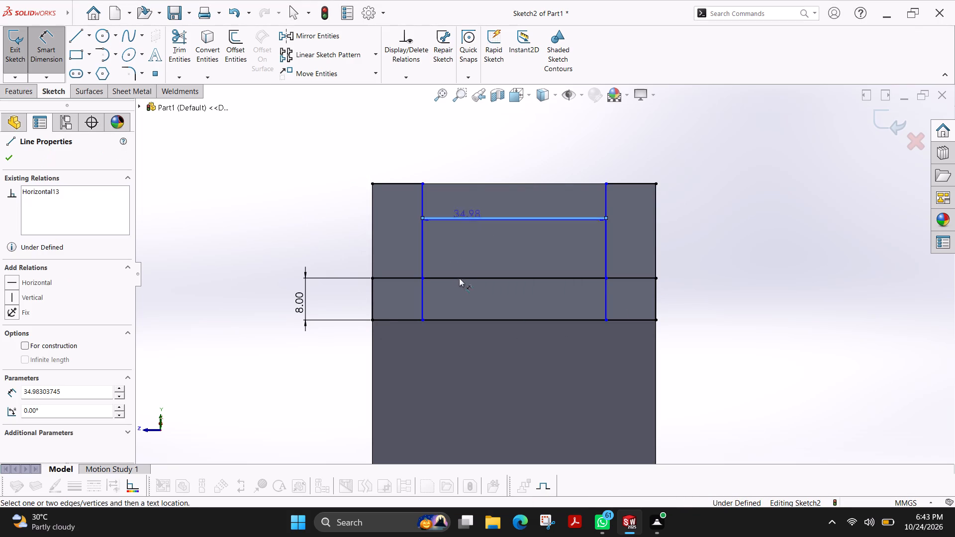
{"action": "left_click", "coordinate": [459, 276]}
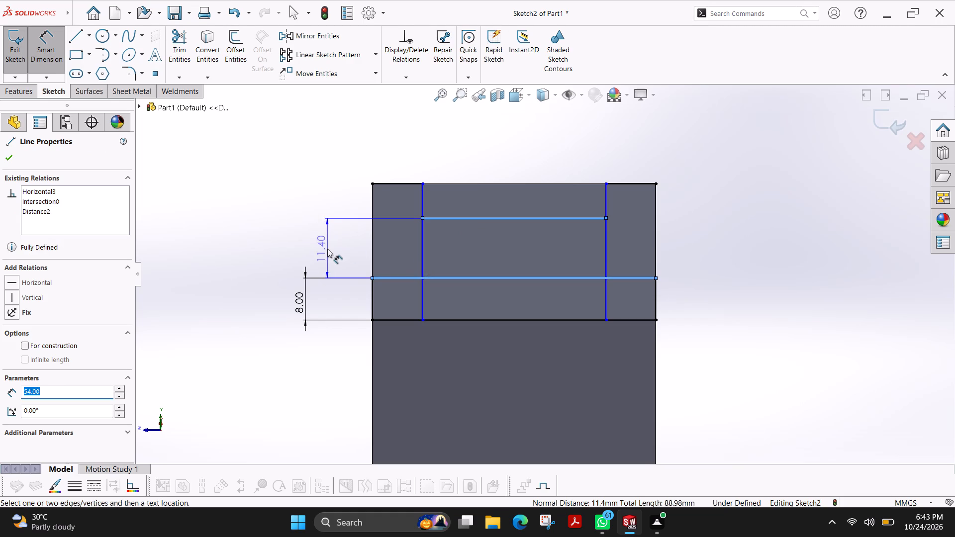
{"action": "key", "text": "Escape"}
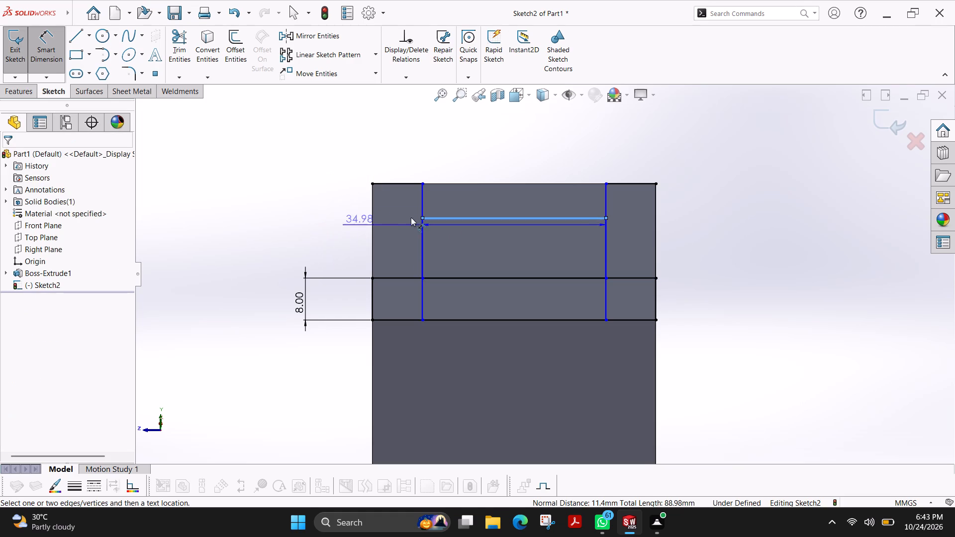
{"action": "left_click", "coordinate": [400, 182]}
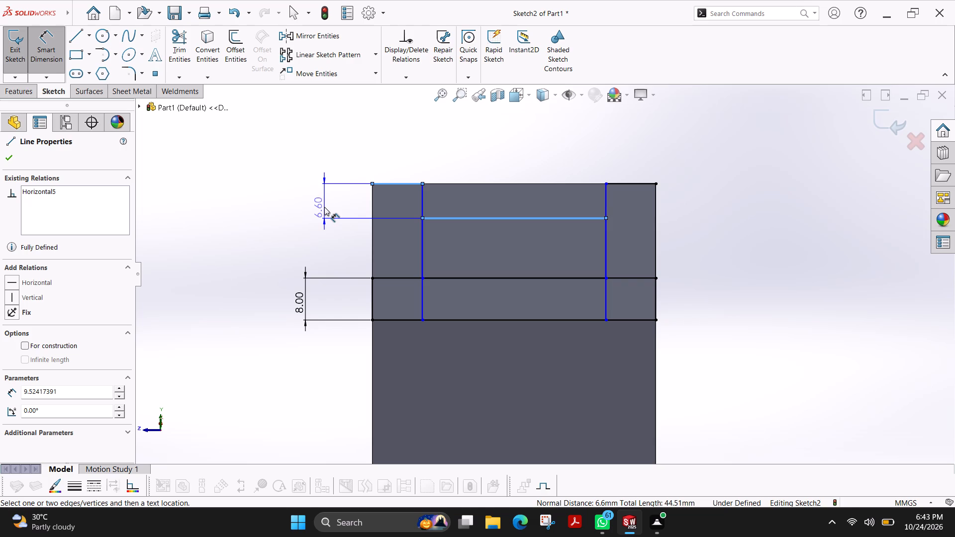
{"action": "left_click", "coordinate": [324, 207]}
{"action": "type", "text": "10"}
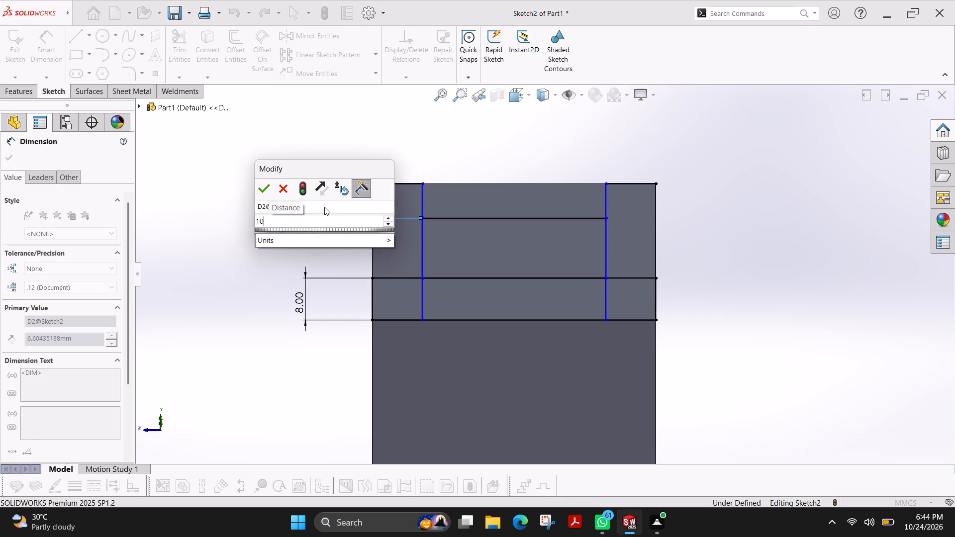
{"action": "key", "text": "Return"}
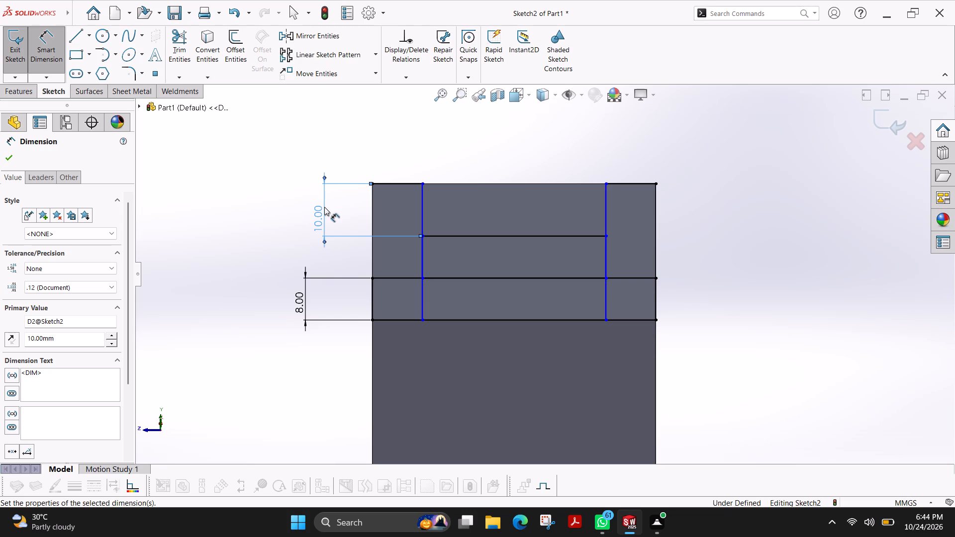
{"action": "left_click", "coordinate": [6, 151]}
Sketch two corner rectangles from the face's upper corners down to the 10 mm line, the first about 23 mm wide, leaving a central gap.
{"action": "left_click", "coordinate": [76, 59]}
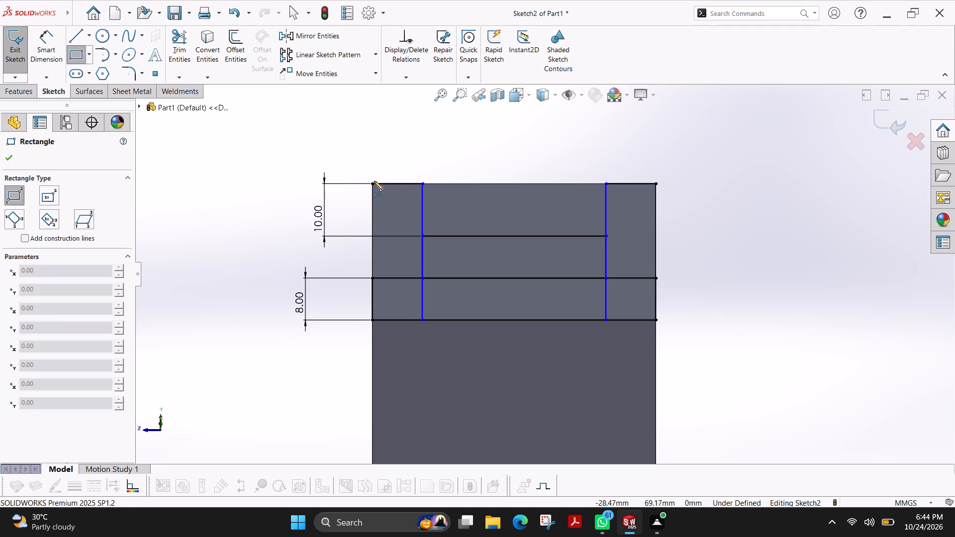
{"action": "left_click", "coordinate": [373, 185]}
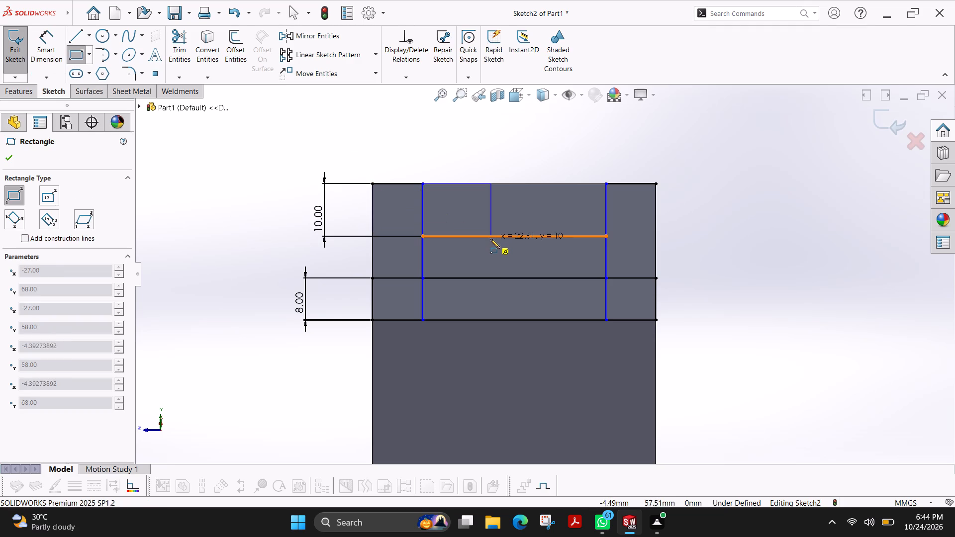
{"action": "left_click", "coordinate": [490, 239]}
{"action": "left_click", "coordinate": [656, 186]}
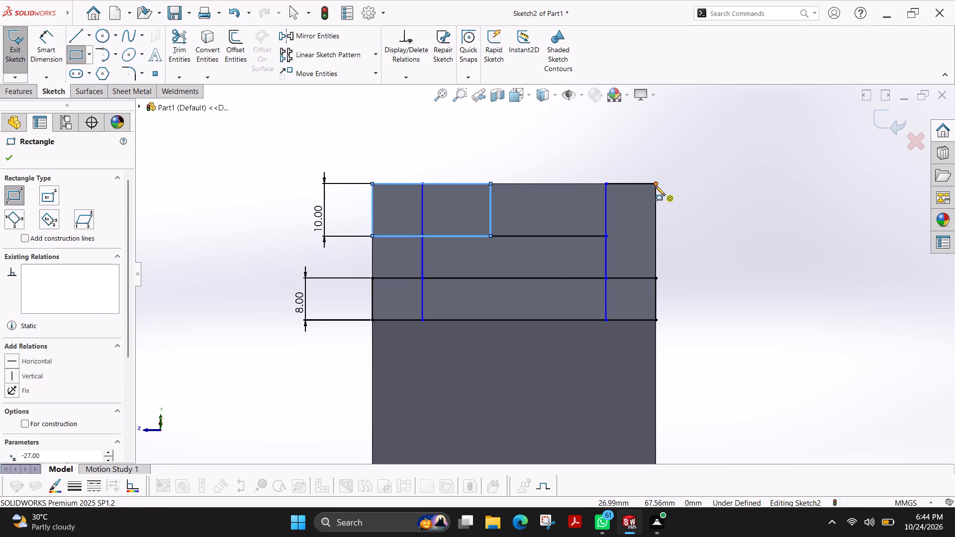
{"action": "left_click", "coordinate": [532, 236]}
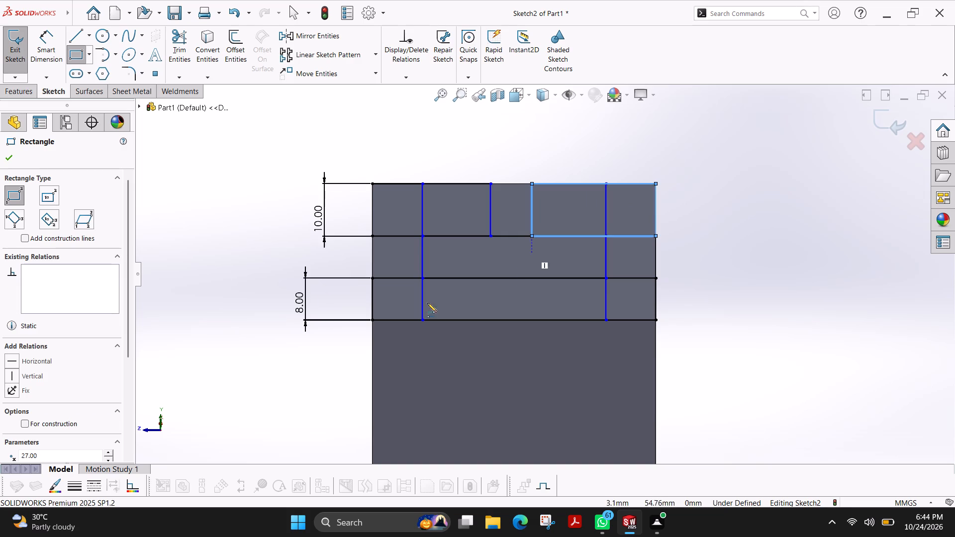
{"action": "left_click", "coordinate": [7, 160]}
Dimension the distance between the two long inner vertical lines as 35 mm.
{"action": "left_click", "coordinate": [46, 50]}
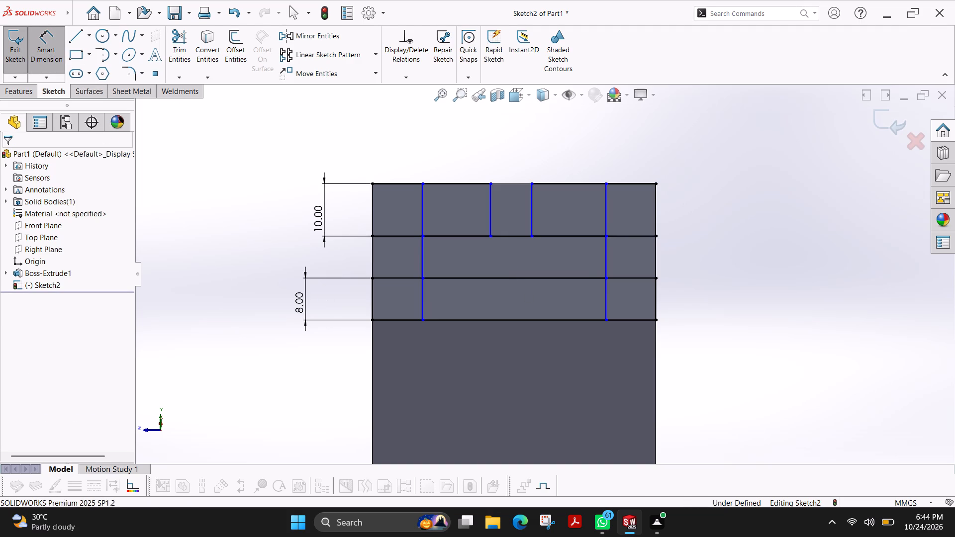
{"action": "left_click", "coordinate": [423, 260]}
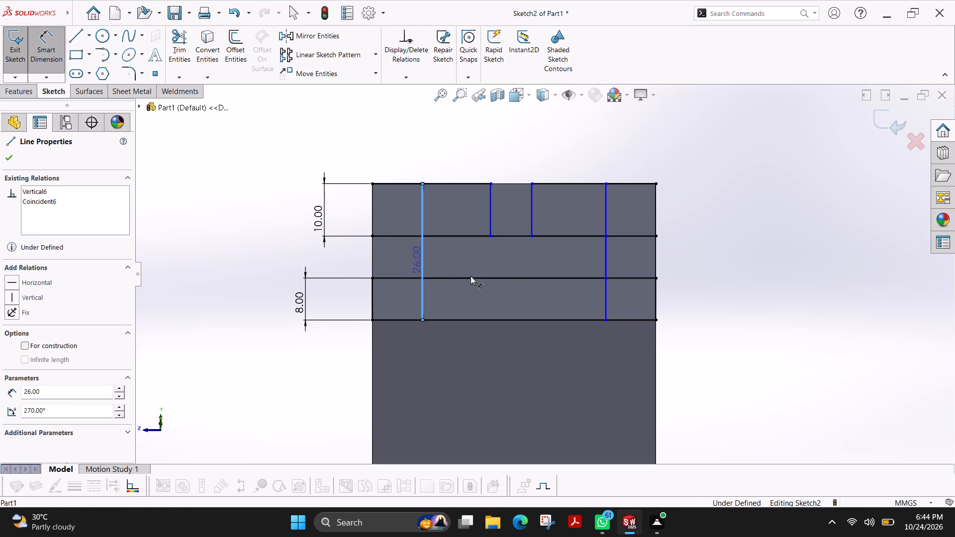
{"action": "left_click", "coordinate": [605, 260]}
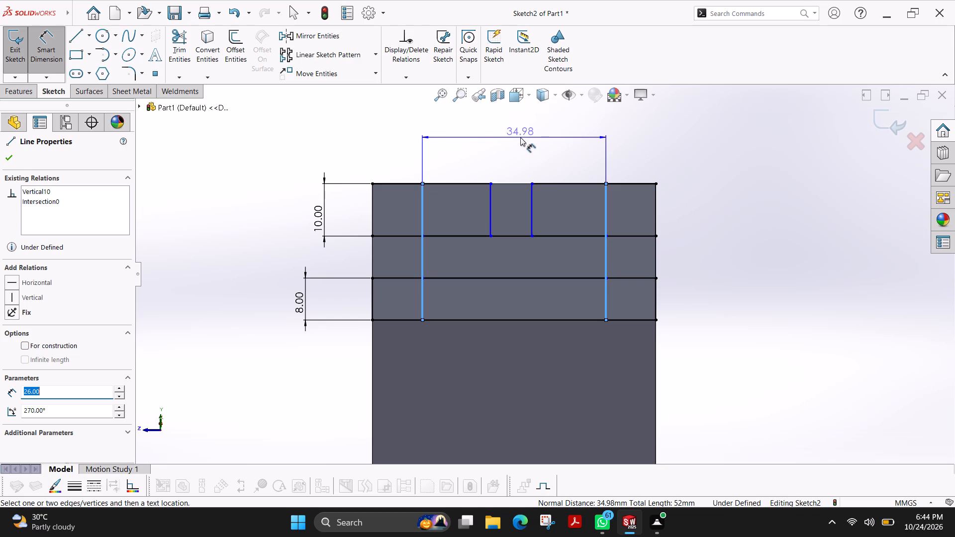
{"action": "left_click", "coordinate": [520, 137]}
{"action": "type", "text": "35"}
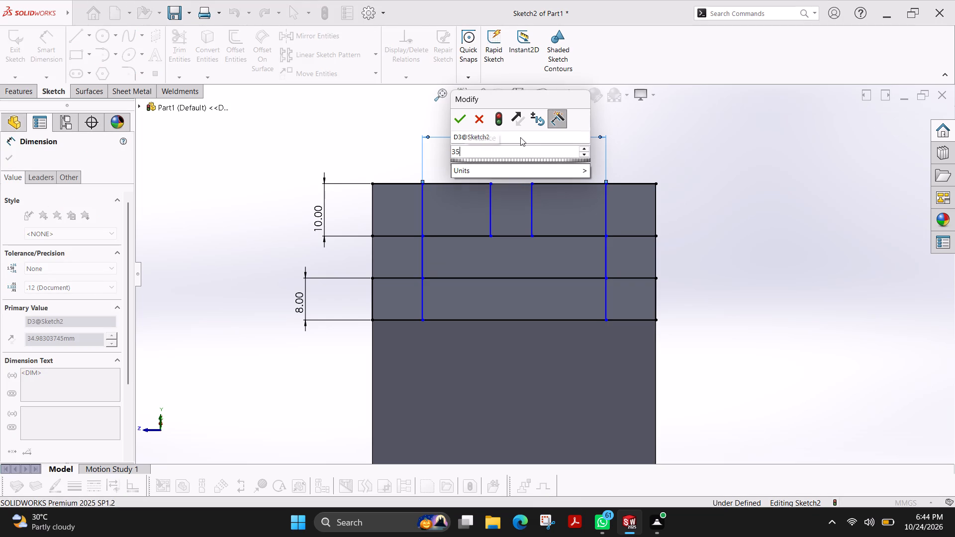
{"action": "key", "text": "Return"}
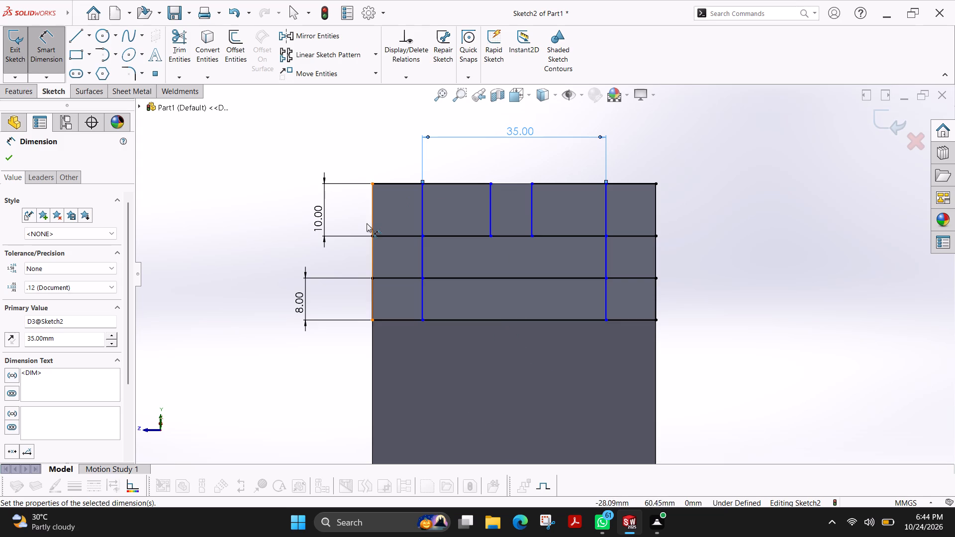
Sketch a vertical line about 101 mm long from the origin up through the middle of the face, past its top edge.
{"action": "left_click", "coordinate": [75, 38]}
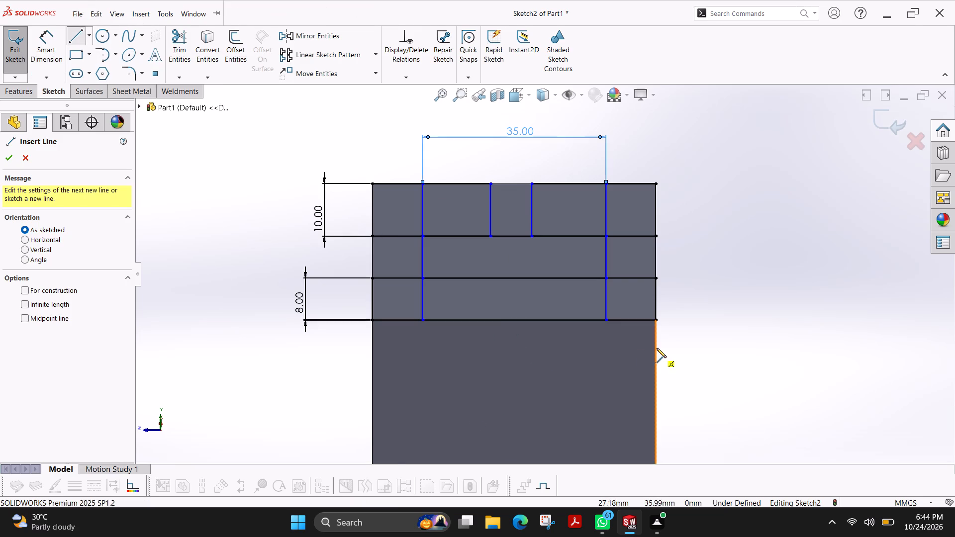
{"action": "scroll", "coordinate": [657, 348], "scroll_direction": "up", "scroll_amount": 4}
{"action": "left_click", "coordinate": [529, 403]}
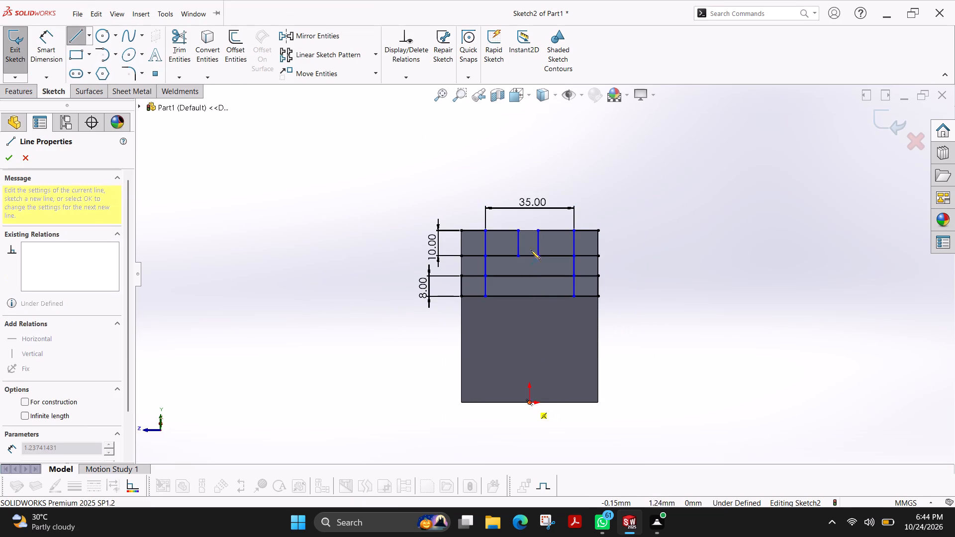
{"action": "left_click", "coordinate": [528, 148]}
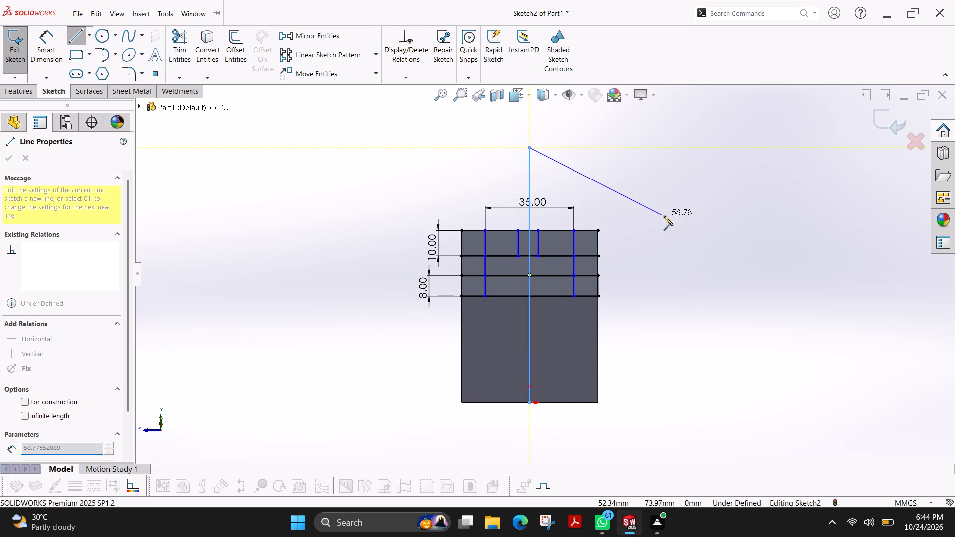
{"action": "key", "text": "Escape"}
Dimension the distance from the left long inner vertical line to the vertical centre line as 17.5 mm.
{"action": "scroll", "coordinate": [642, 244], "scroll_direction": "down", "scroll_amount": 4}
{"action": "scroll", "coordinate": [373, 286], "scroll_direction": "down", "scroll_amount": 1}
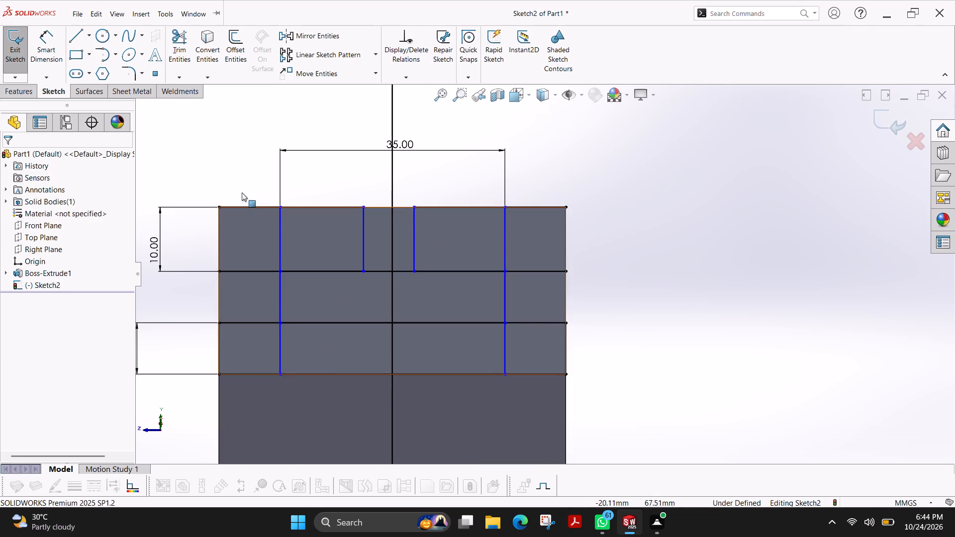
{"action": "left_click", "coordinate": [45, 43]}
{"action": "left_click", "coordinate": [281, 357]}
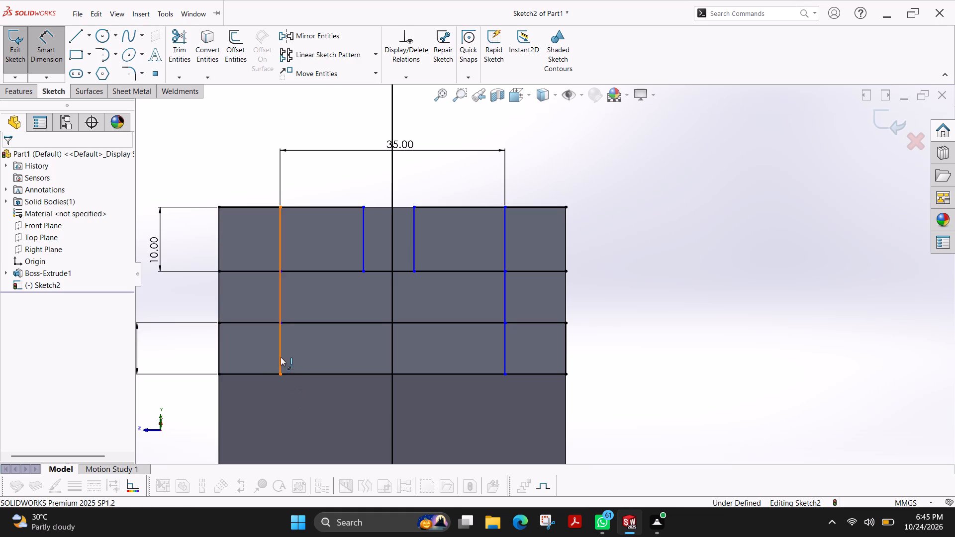
{"action": "left_click", "coordinate": [391, 351]}
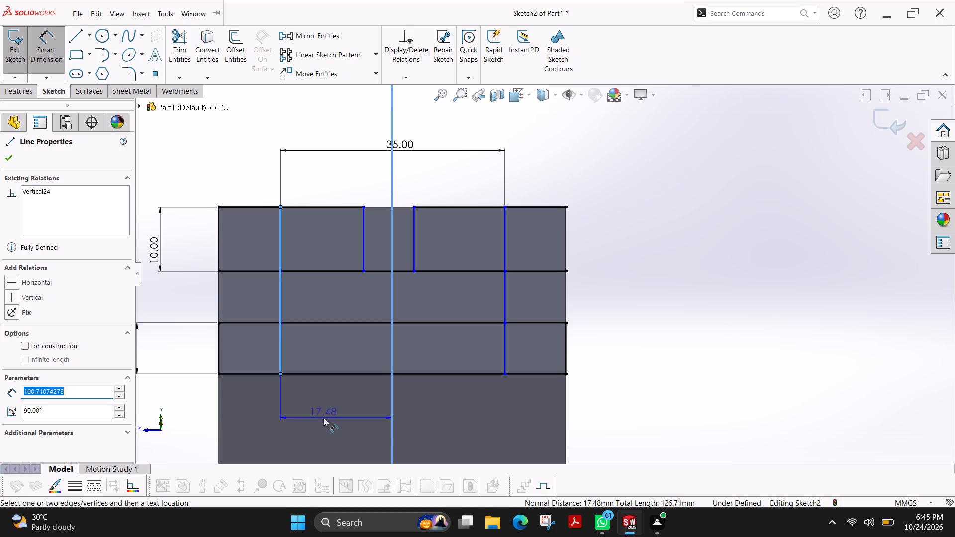
{"action": "left_click", "coordinate": [323, 418]}
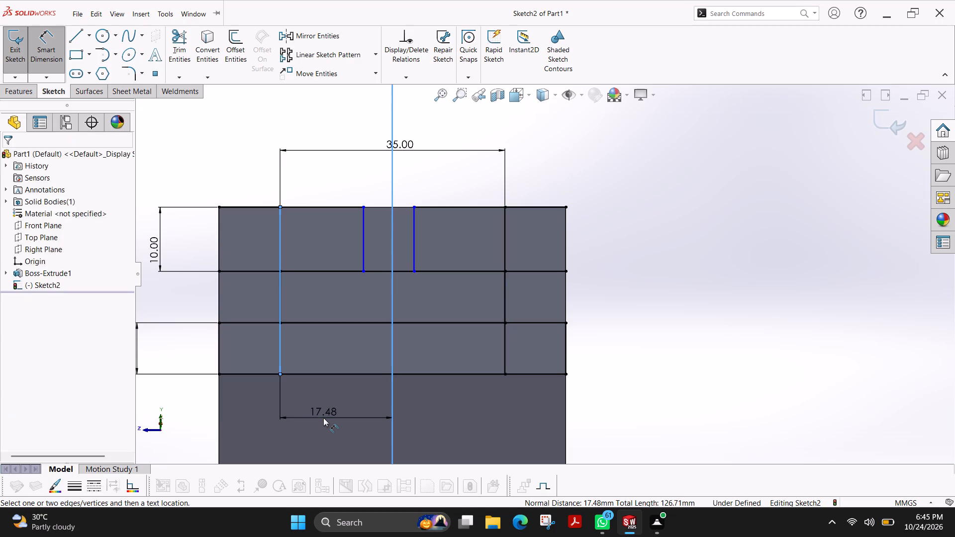
{"action": "key", "text": "1"}
{"action": "type", "text": "7.5"}
{"action": "key", "text": "Return"}
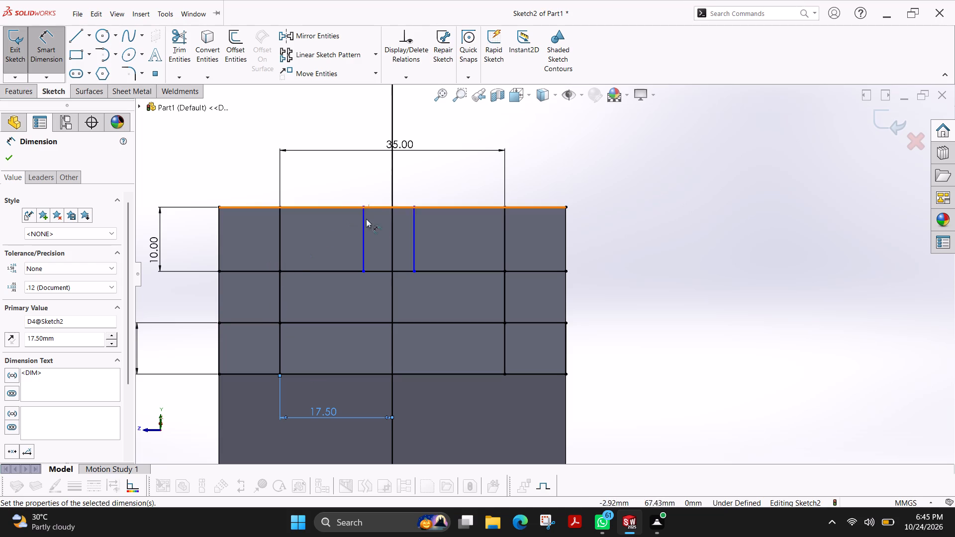
Dimension the distance from the left short vertical line of the central gap to the centre line as 5 mm.
{"action": "left_click", "coordinate": [364, 236]}
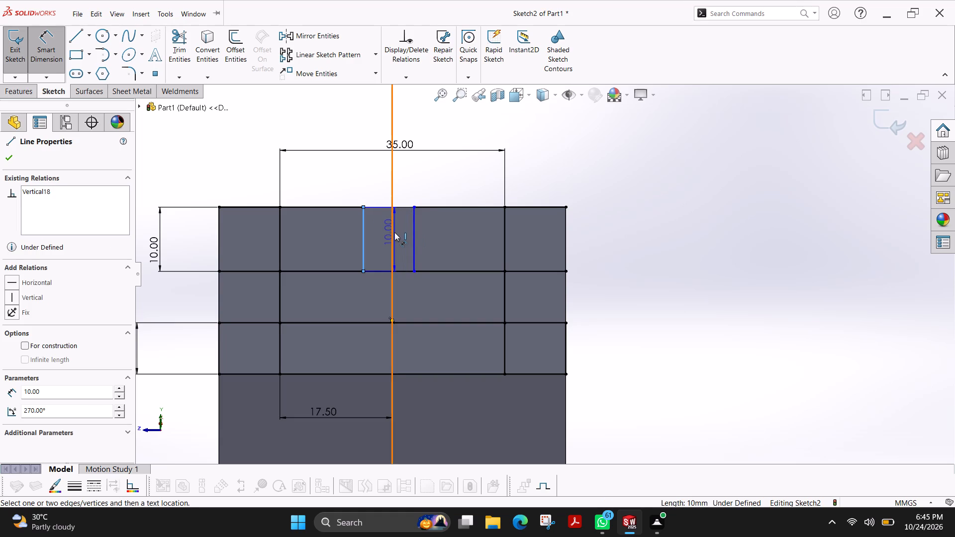
{"action": "left_click", "coordinate": [394, 232]}
{"action": "left_click", "coordinate": [352, 179]}
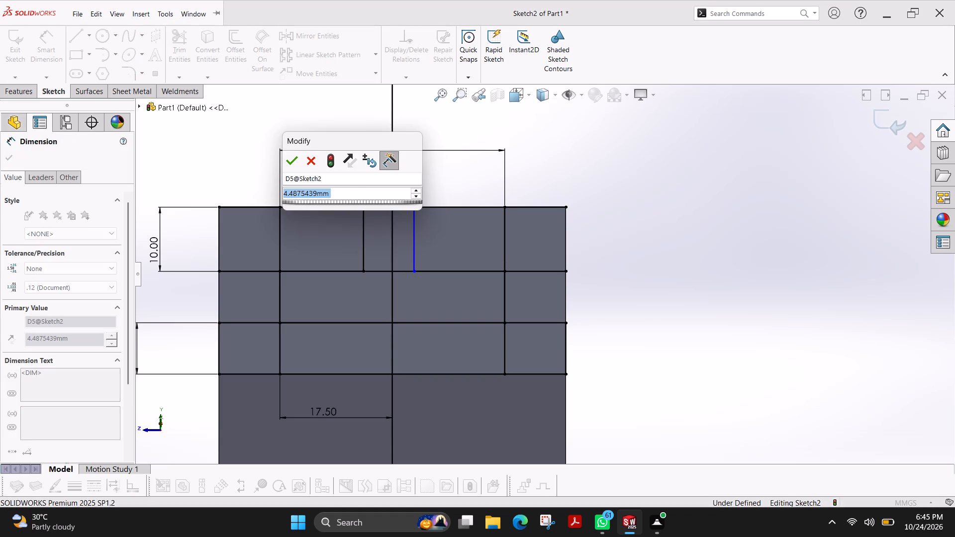
{"action": "key", "text": "5"}
{"action": "key", "text": "Return"}
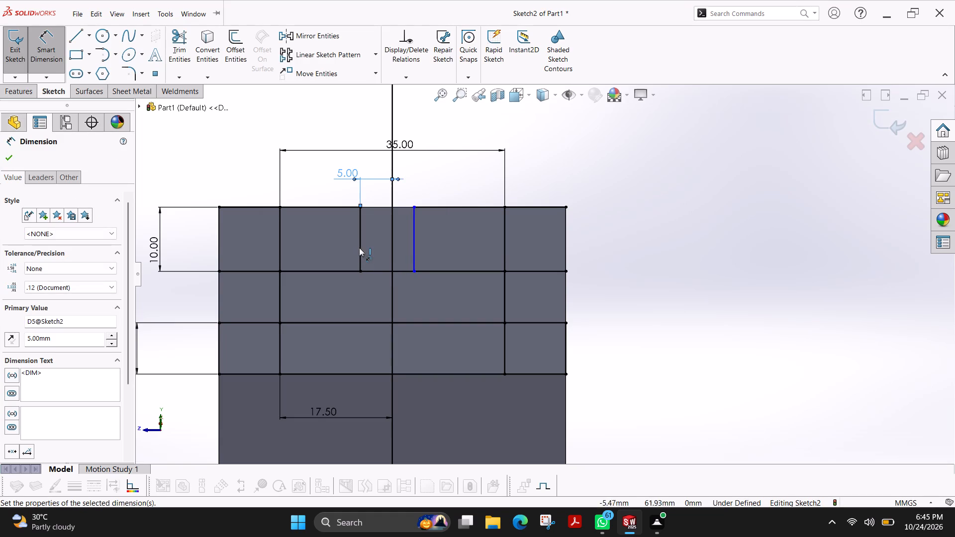
Dimension the distance between the two short vertical lines of the central gap as 10 mm.
{"action": "left_click", "coordinate": [360, 248]}
{"action": "left_click", "coordinate": [413, 240]}
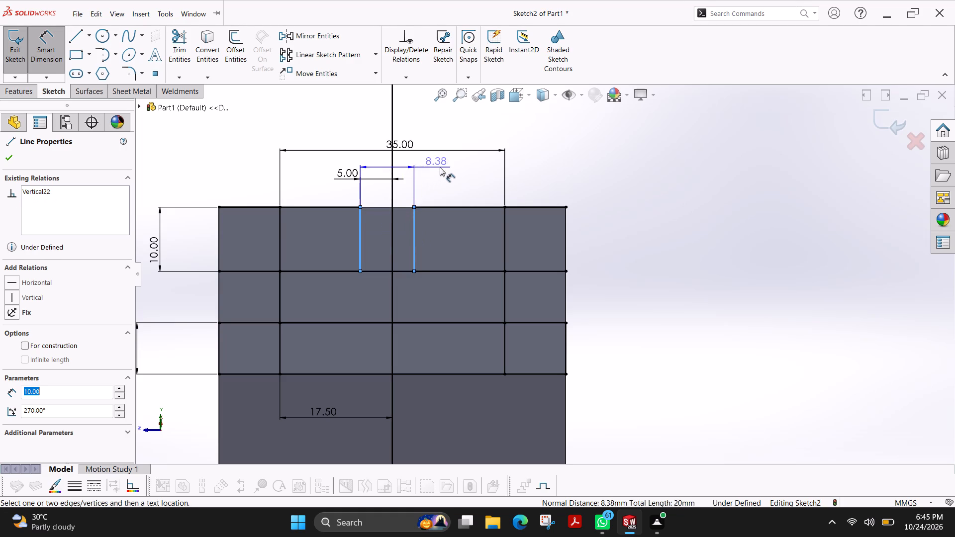
{"action": "left_click", "coordinate": [463, 179]}
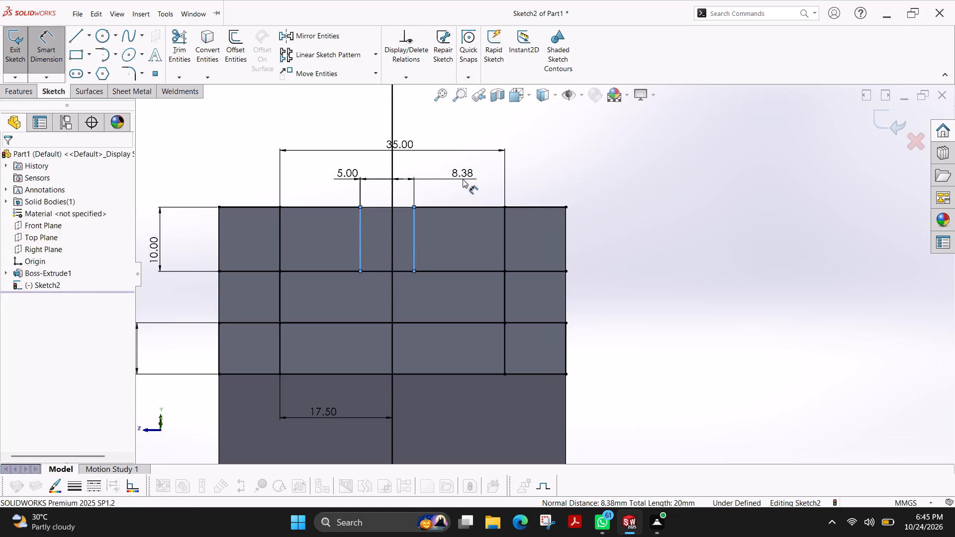
{"action": "type", "text": "10"}
{"action": "key", "text": "Return"}
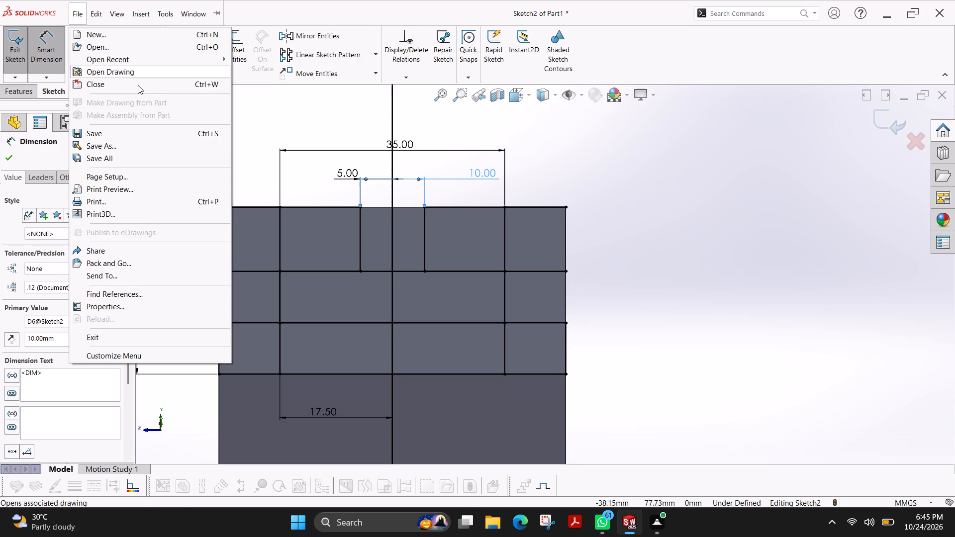
{"action": "left_click", "coordinate": [270, 105]}
Trim away the vertical centre line above the lowest horizontal line, clearing it from the profile and the central gap.
{"action": "left_click", "coordinate": [174, 47]}
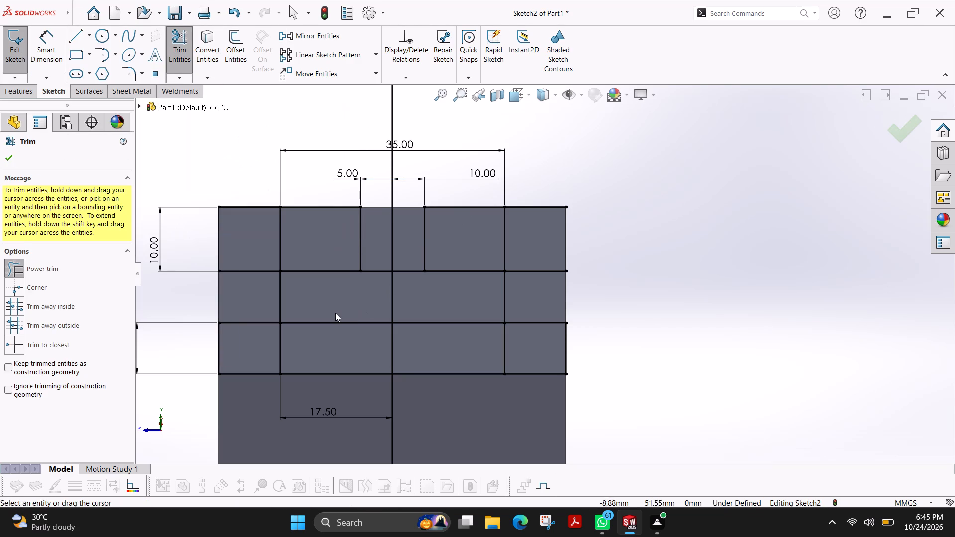
{"action": "left_click_drag", "start_coordinate": [364, 299], "coordinate": [422, 303]}
{"action": "left_click_drag", "start_coordinate": [404, 247], "coordinate": [404, 296]}
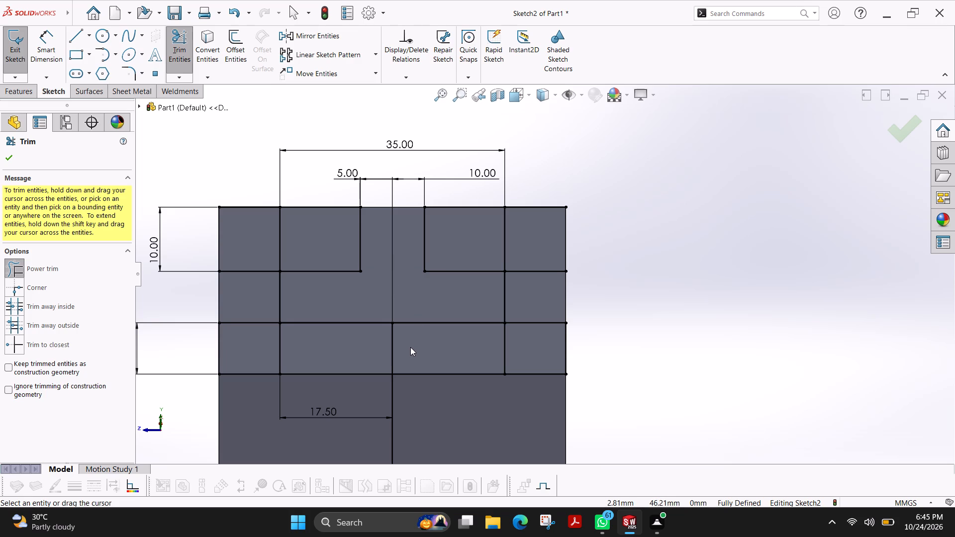
{"action": "left_click_drag", "start_coordinate": [408, 345], "coordinate": [362, 347]}
Trim the long inner vertical lines above the 10 mm line and within the 8 mm bottom strip.
{"action": "left_click_drag", "start_coordinate": [299, 238], "coordinate": [267, 241]}
{"action": "left_click_drag", "start_coordinate": [301, 357], "coordinate": [273, 350]}
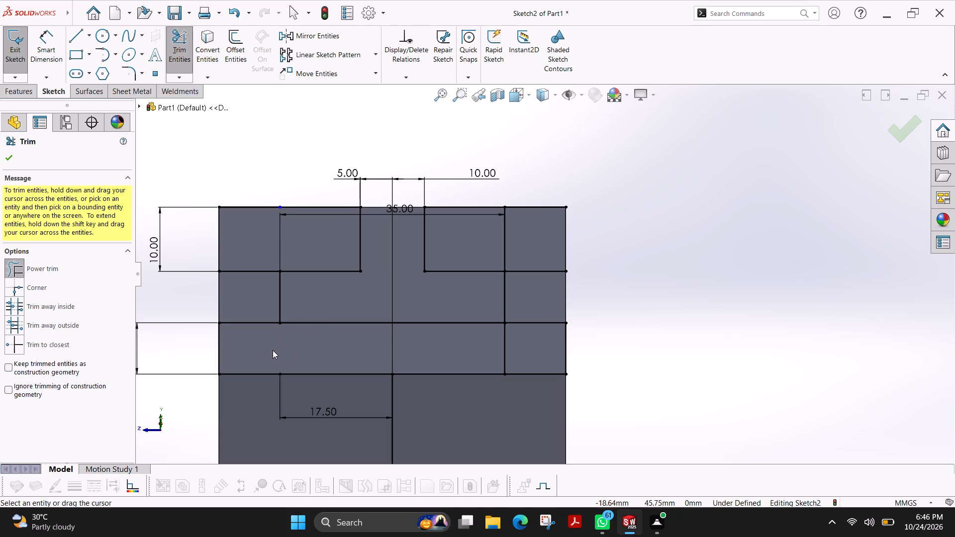
{"action": "left_click_drag", "start_coordinate": [493, 351], "coordinate": [515, 352]}
{"action": "left_click_drag", "start_coordinate": [515, 350], "coordinate": [494, 352]}
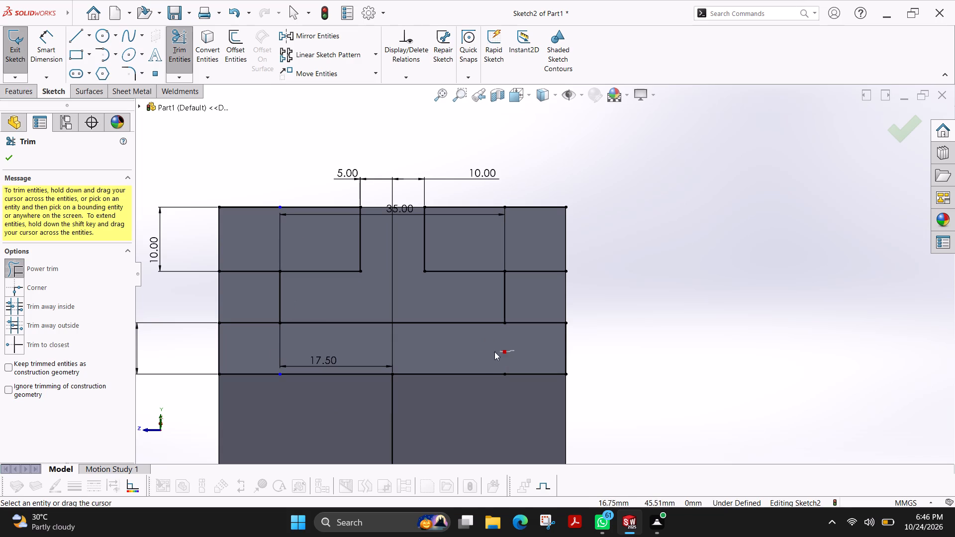
{"action": "left_click_drag", "start_coordinate": [494, 352], "coordinate": [484, 352]}
Trim the two middle horizontal lines outside the inner vertical lines on both sides, leaving an inverted-T slot outline.
{"action": "left_click_drag", "start_coordinate": [247, 261], "coordinate": [248, 348]}
{"action": "left_click_drag", "start_coordinate": [530, 255], "coordinate": [535, 353]}
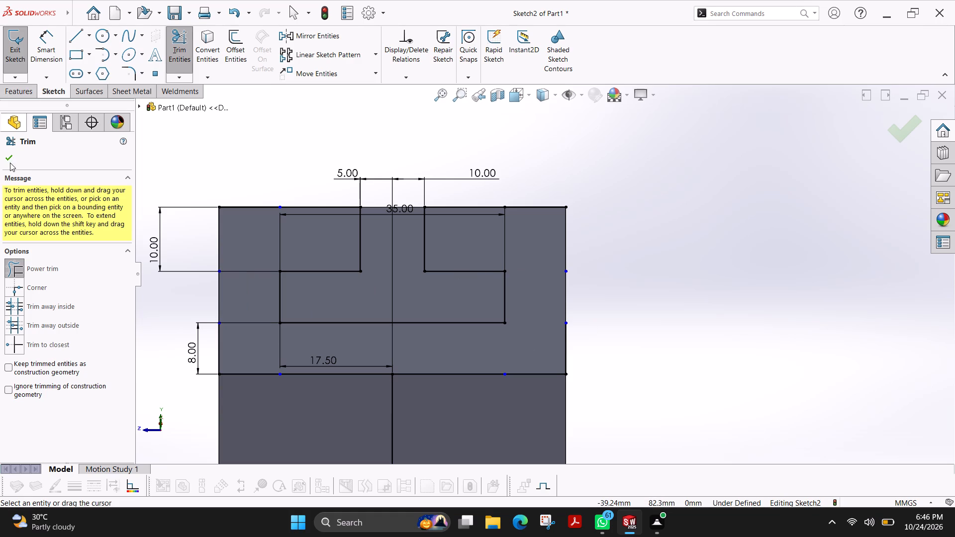
{"action": "left_click", "coordinate": [11, 160]}
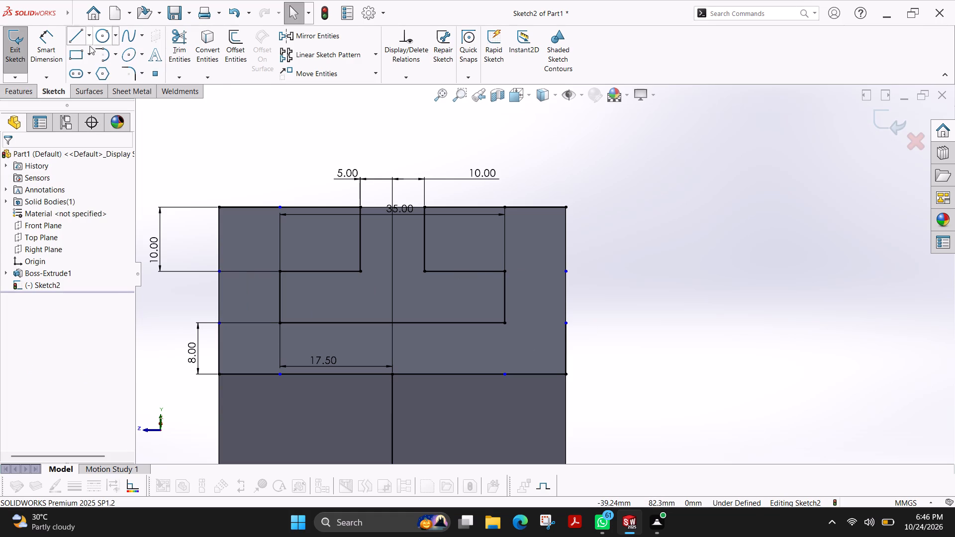
Sketch a 54 × 26 mm corner rectangle from the face's upper-left corner to the right end of the lowest horizontal line.
{"action": "left_click", "coordinate": [77, 59]}
{"action": "left_click", "coordinate": [220, 209]}
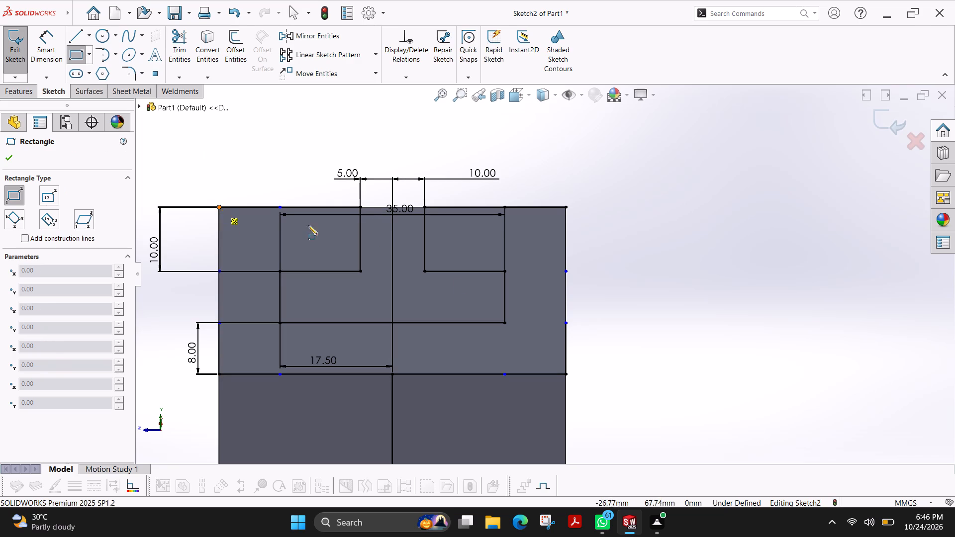
{"action": "left_click", "coordinate": [565, 375]}
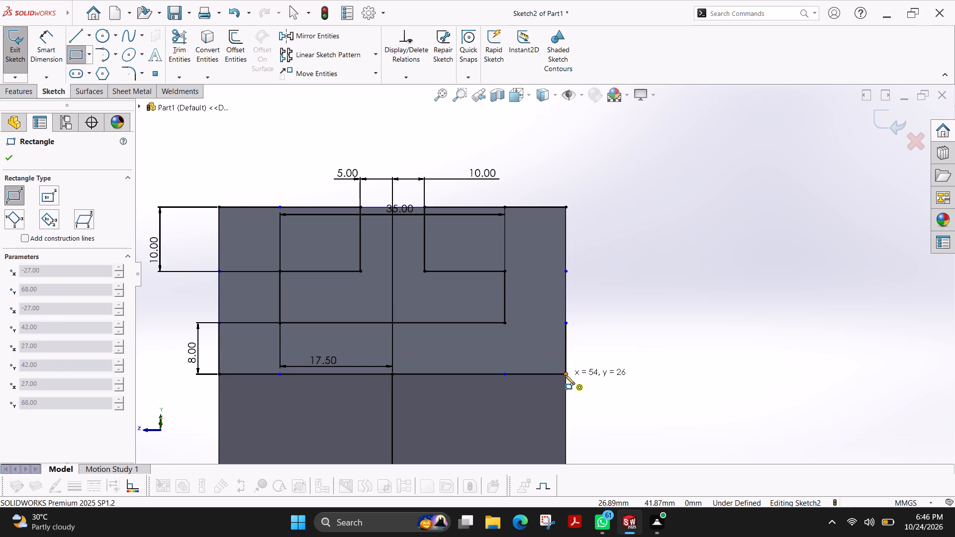
{"action": "left_click", "coordinate": [9, 153]}
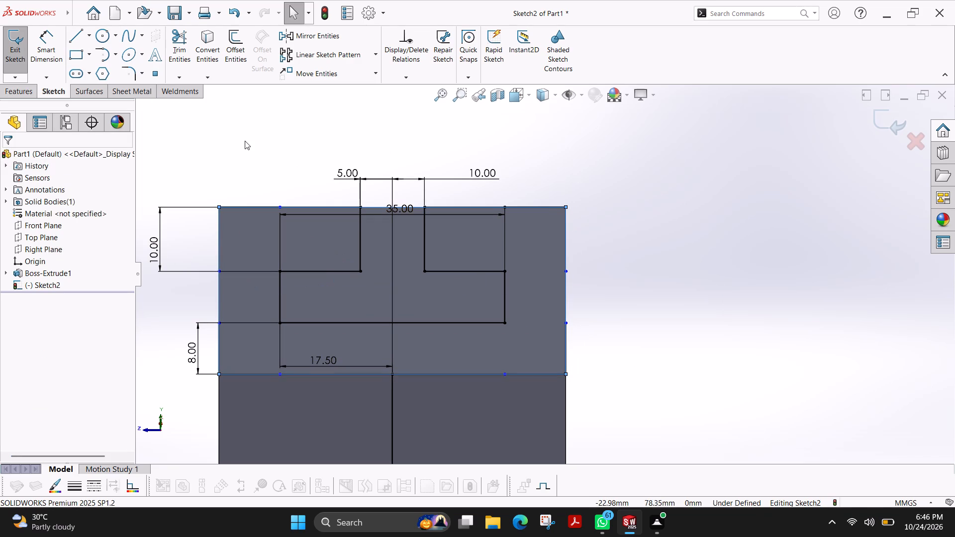
{"action": "key", "text": "Escape"}
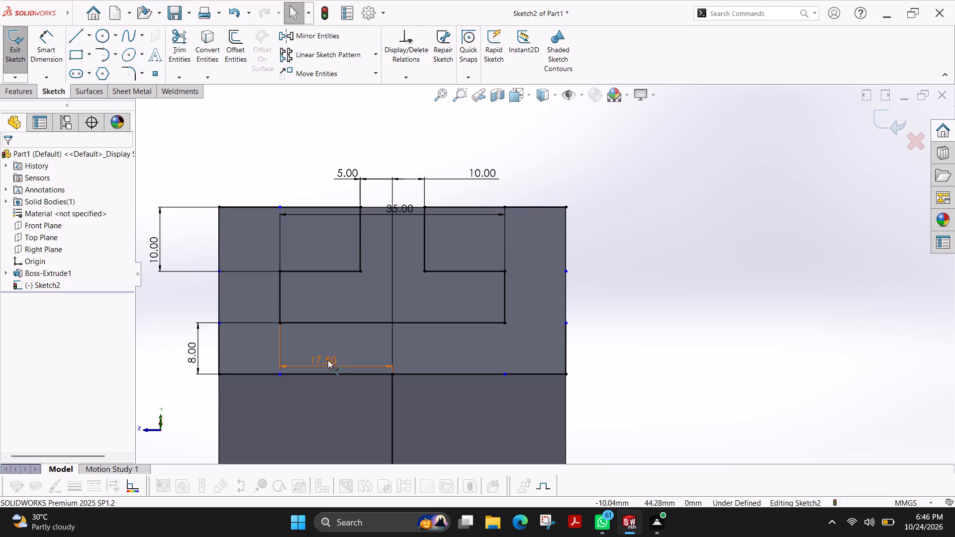
Move the 17.50 dimension below the lowest horizontal line, clear of the profile.
{"action": "left_click_drag", "start_coordinate": [328, 359], "coordinate": [327, 409]}
{"action": "left_click", "coordinate": [9, 163]}
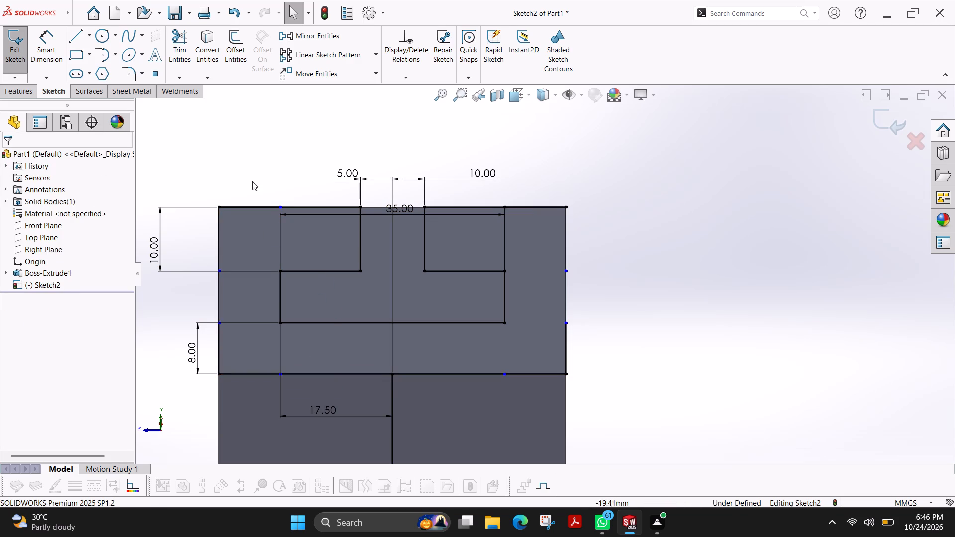
Trim the rectangle's top edge across the central gap between the two short vertical lines.
{"action": "left_click", "coordinate": [174, 47]}
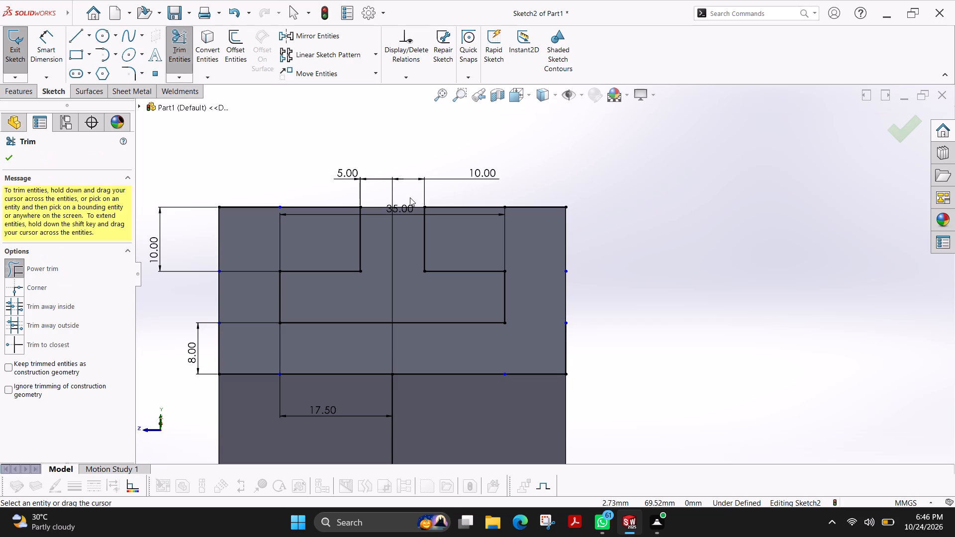
{"action": "left_click_drag", "start_coordinate": [410, 197], "coordinate": [407, 242]}
{"action": "left_click_drag", "start_coordinate": [379, 198], "coordinate": [382, 251]}
{"action": "left_click", "coordinate": [6, 155]}
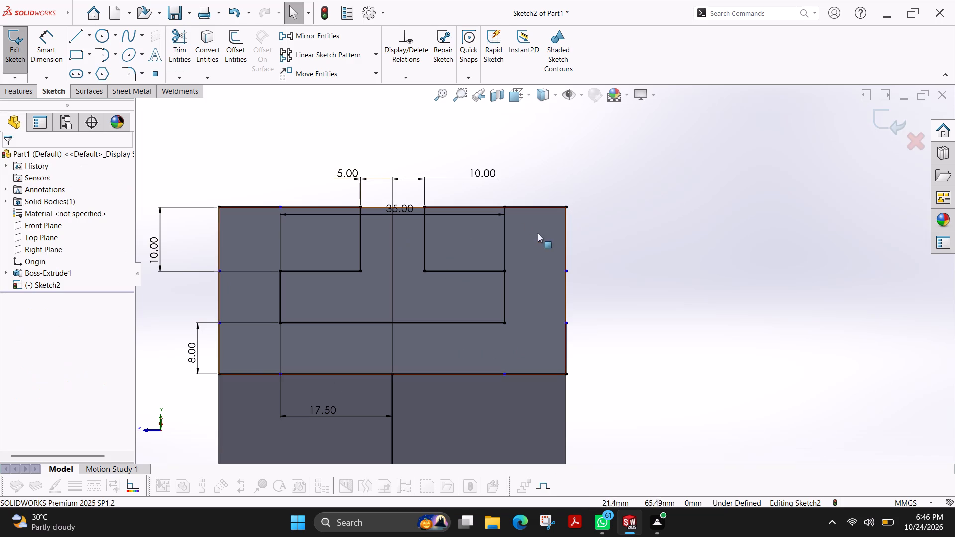
Delete the 26 mm right outer line and trim the remaining outer vertical lines on both sides of the profile.
{"action": "left_click", "coordinate": [566, 246]}
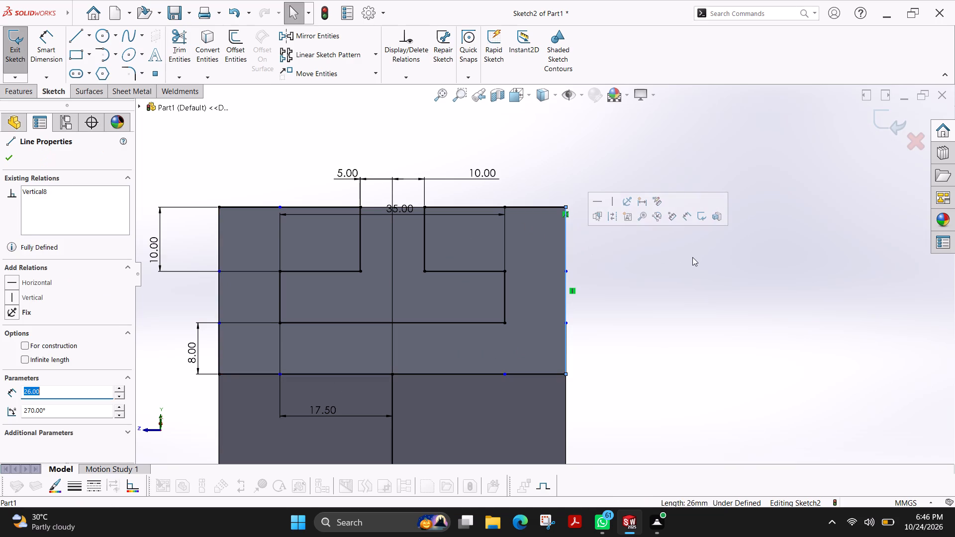
{"action": "key", "text": "Delete"}
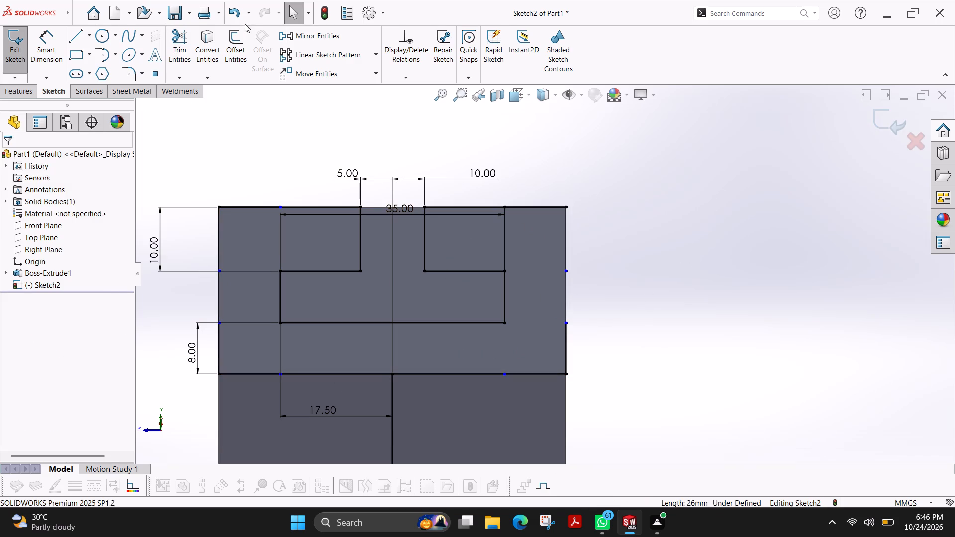
{"action": "left_click", "coordinate": [180, 46]}
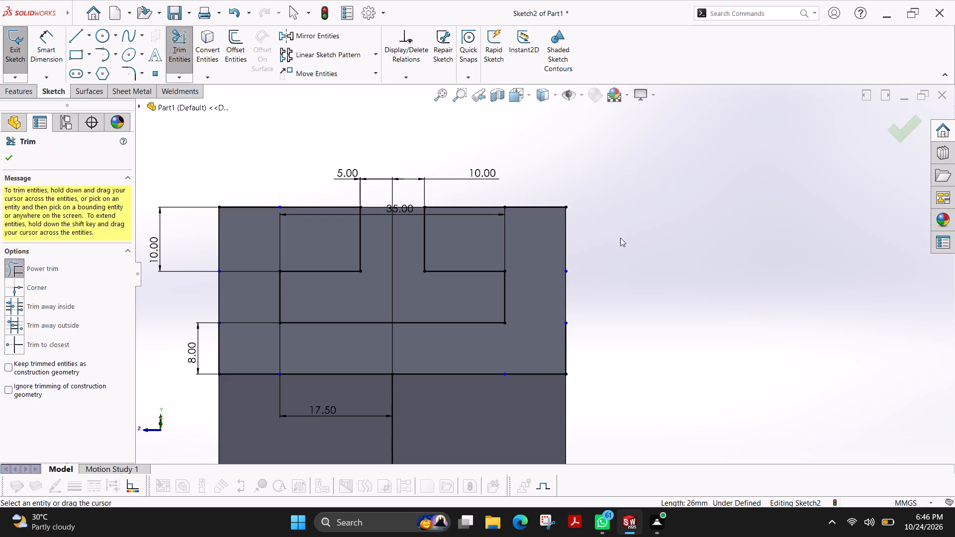
{"action": "left_click_drag", "start_coordinate": [613, 238], "coordinate": [592, 297]}
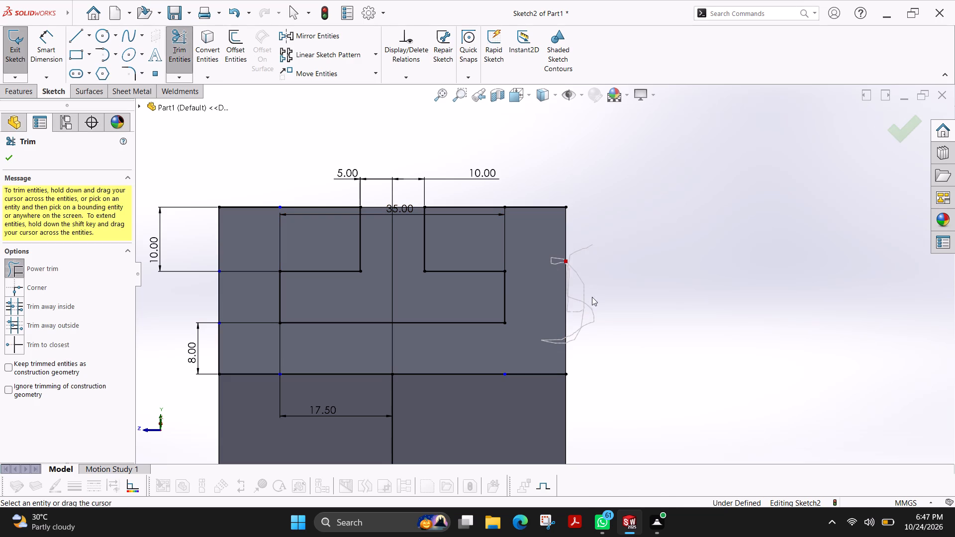
{"action": "left_click_drag", "start_coordinate": [592, 297], "coordinate": [584, 307]}
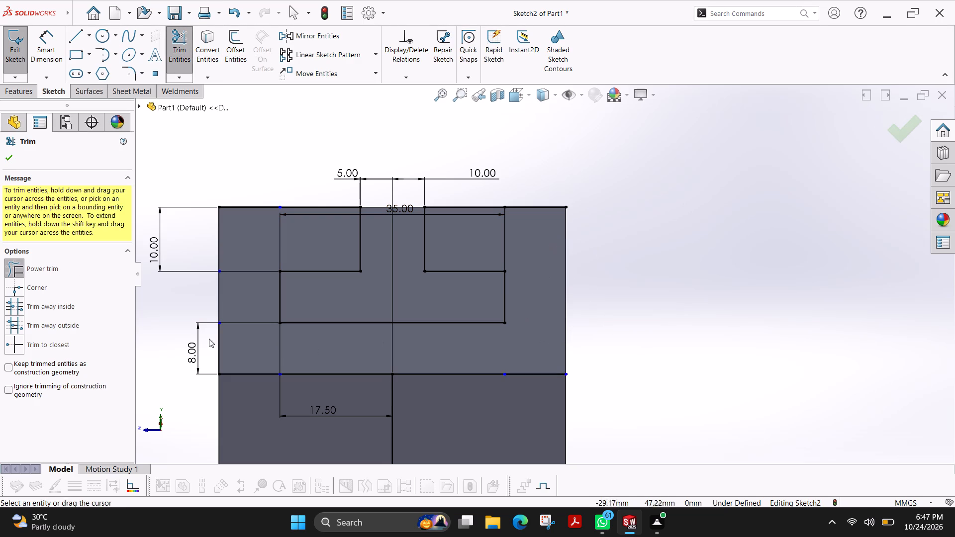
{"action": "left_click_drag", "start_coordinate": [232, 340], "coordinate": [243, 301]}
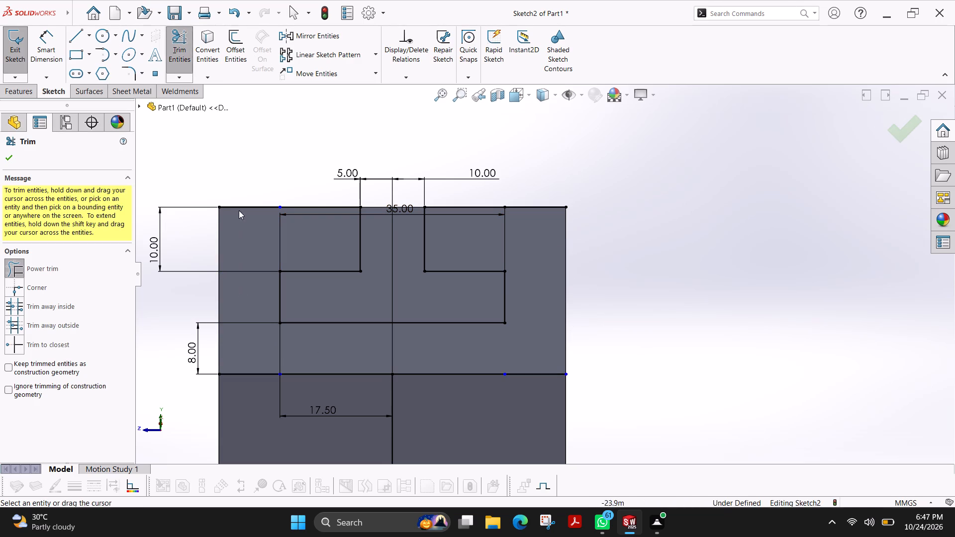
{"action": "left_click_drag", "start_coordinate": [233, 206], "coordinate": [217, 276]}
{"action": "key", "text": "Escape"}
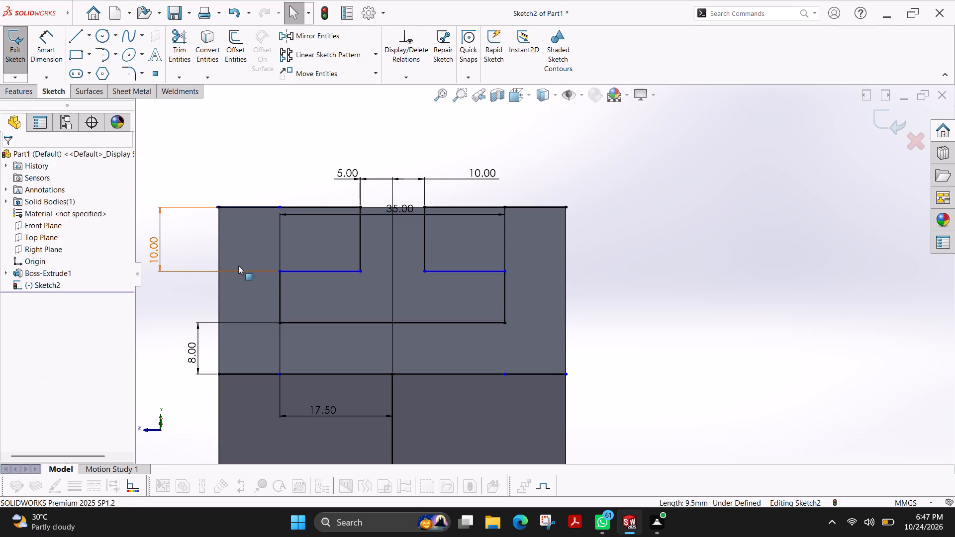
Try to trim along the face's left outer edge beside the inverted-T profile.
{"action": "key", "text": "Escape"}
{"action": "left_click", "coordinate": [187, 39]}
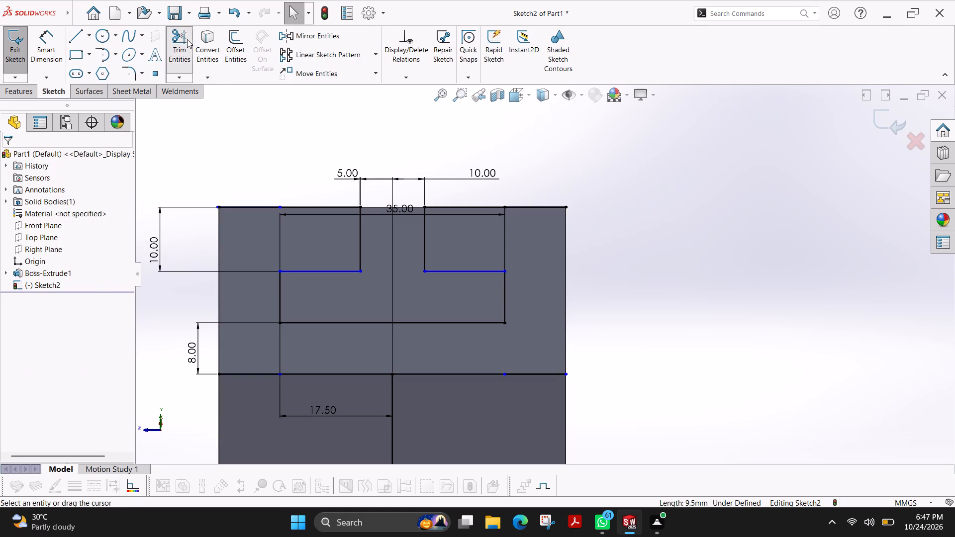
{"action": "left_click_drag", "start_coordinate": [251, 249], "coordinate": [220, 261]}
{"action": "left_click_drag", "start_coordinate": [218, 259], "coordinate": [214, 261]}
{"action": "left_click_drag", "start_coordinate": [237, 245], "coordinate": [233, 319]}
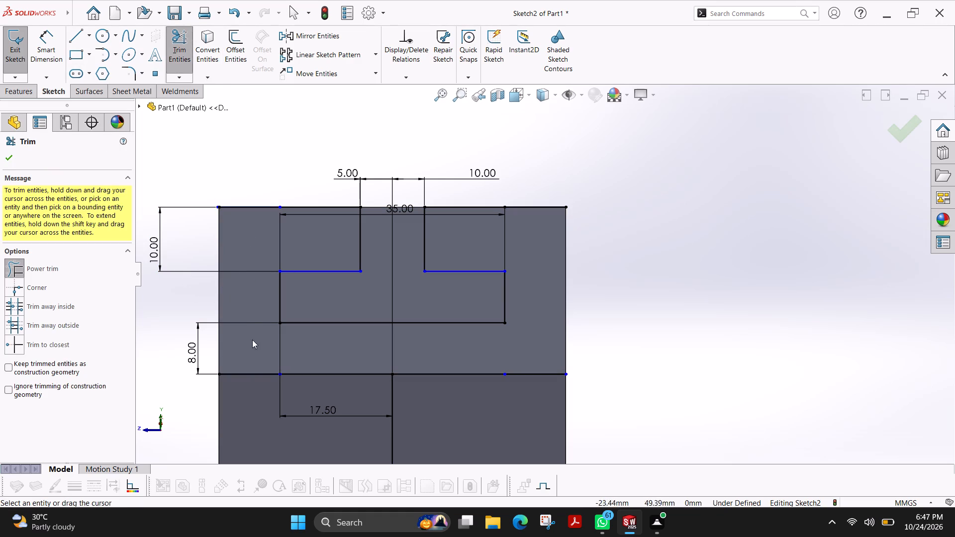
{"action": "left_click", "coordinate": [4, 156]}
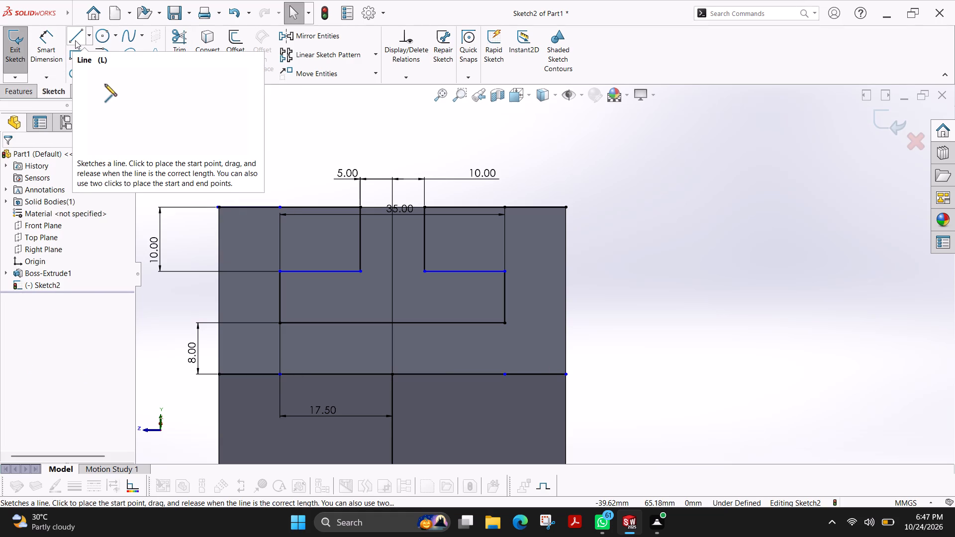
Trim the short line stub that overhangs the face's upper-left corner.
{"action": "left_click", "coordinate": [75, 40]}
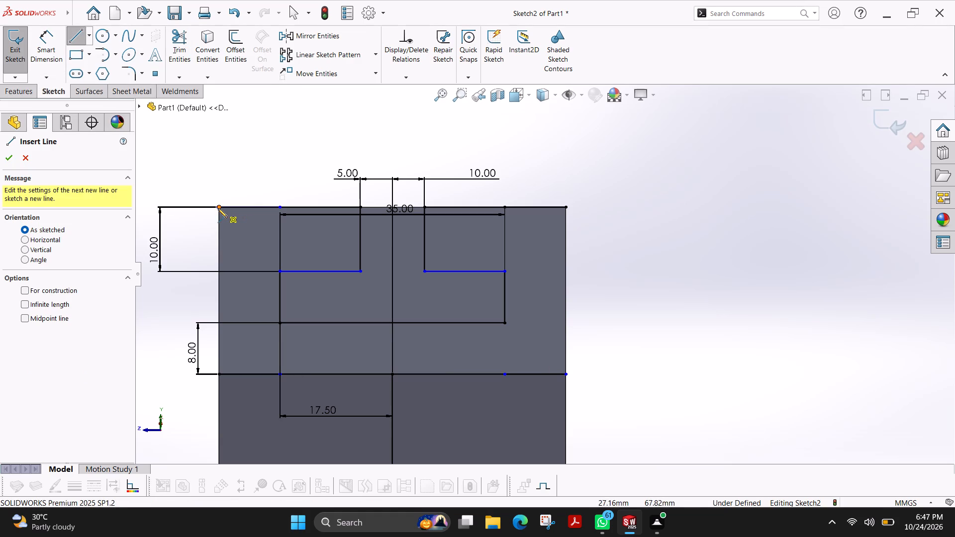
{"action": "scroll", "coordinate": [219, 208], "scroll_direction": "down", "scroll_amount": 8}
{"action": "scroll", "coordinate": [382, 245], "scroll_direction": "down", "scroll_amount": 1}
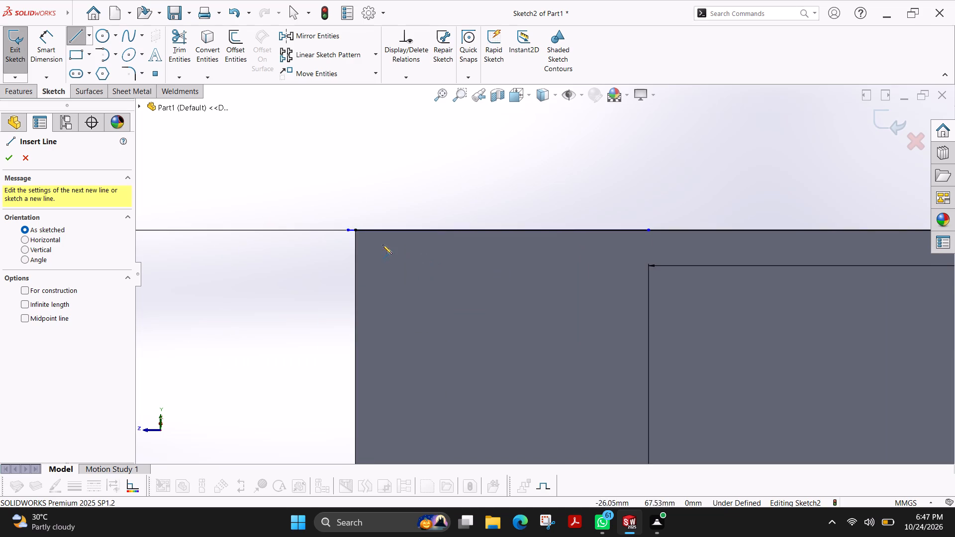
{"action": "scroll", "coordinate": [382, 245], "scroll_direction": "down", "scroll_amount": 2}
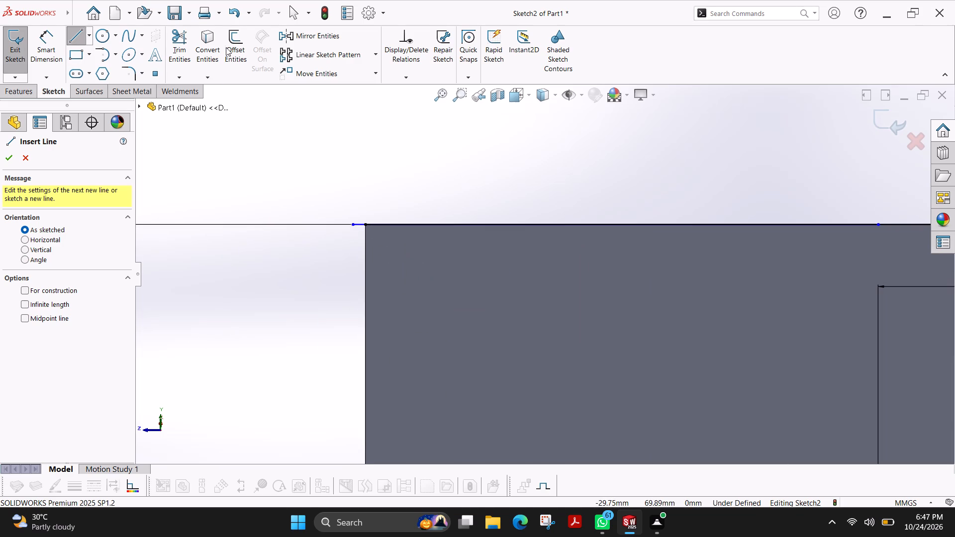
{"action": "left_click", "coordinate": [189, 45]}
{"action": "left_click_drag", "start_coordinate": [364, 209], "coordinate": [359, 232]}
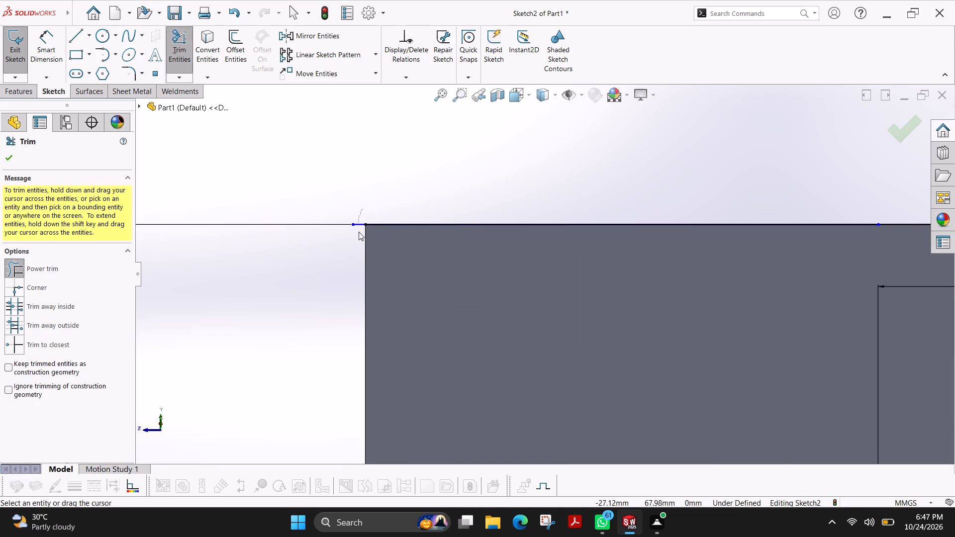
{"action": "left_click_drag", "start_coordinate": [359, 232], "coordinate": [358, 238]}
Trim away the lowest horizontal line on both sides of the vertical centre line.
{"action": "scroll", "coordinate": [440, 241], "scroll_direction": "up", "scroll_amount": 3}
{"action": "scroll", "coordinate": [754, 308], "scroll_direction": "up", "scroll_amount": 3}
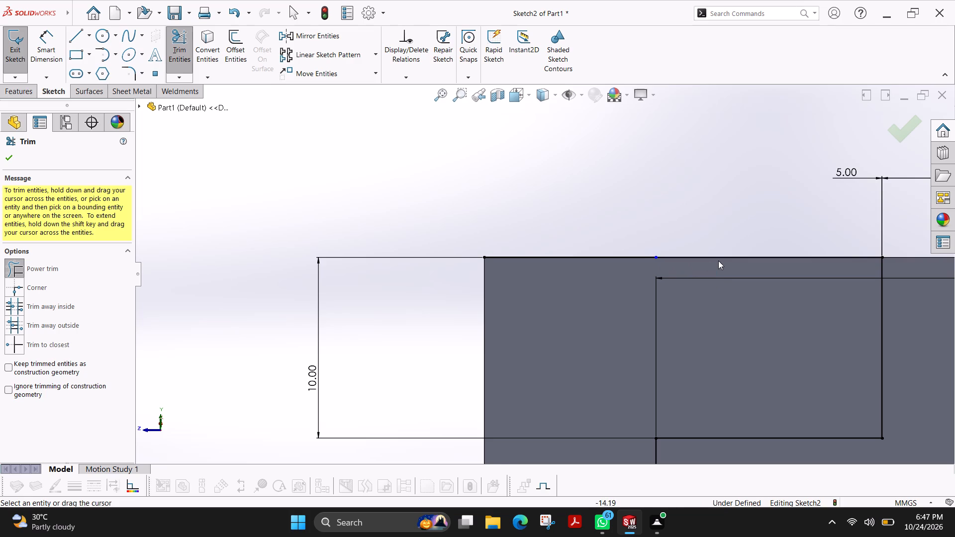
{"action": "scroll", "coordinate": [707, 256], "scroll_direction": "up", "scroll_amount": 5}
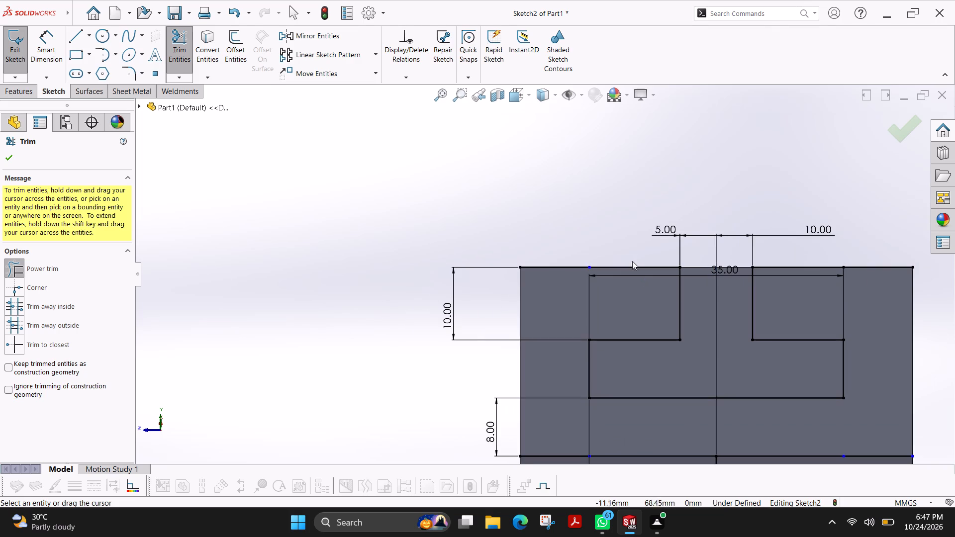
{"action": "scroll", "coordinate": [617, 248], "scroll_direction": "up", "scroll_amount": 3}
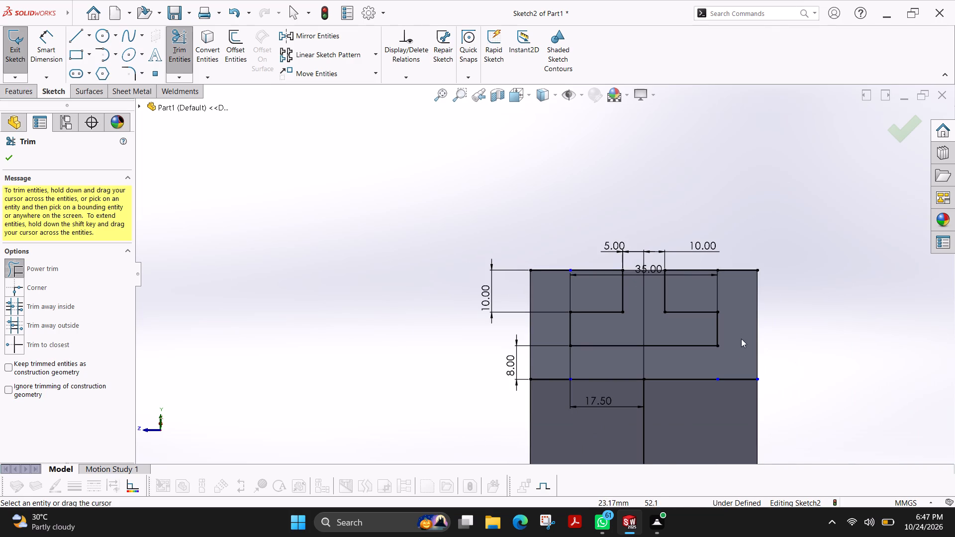
{"action": "scroll", "coordinate": [743, 361], "scroll_direction": "down", "scroll_amount": 4}
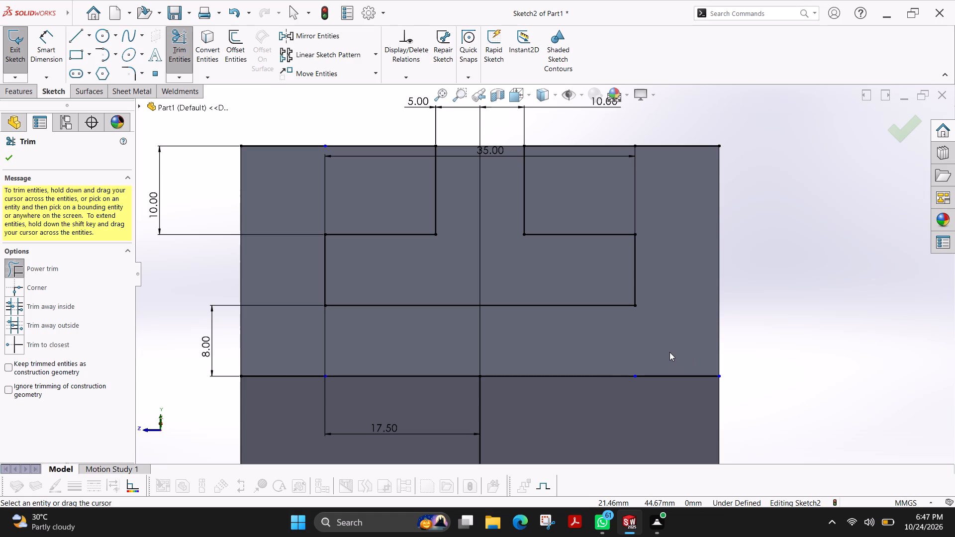
{"action": "left_click_drag", "start_coordinate": [679, 348], "coordinate": [546, 355]}
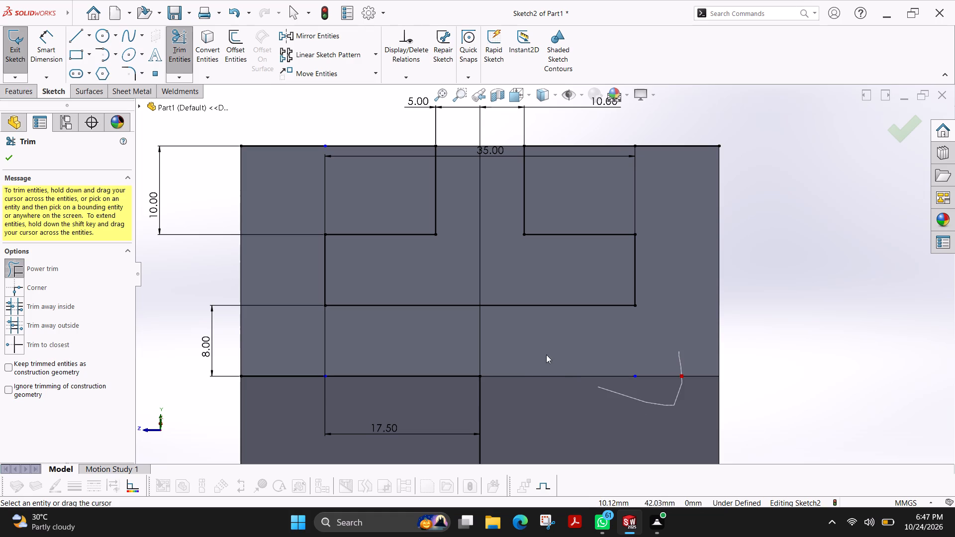
{"action": "left_click_drag", "start_coordinate": [546, 355], "coordinate": [527, 400]}
{"action": "left_click_drag", "start_coordinate": [416, 353], "coordinate": [405, 392]}
{"action": "left_click_drag", "start_coordinate": [284, 348], "coordinate": [280, 385]}
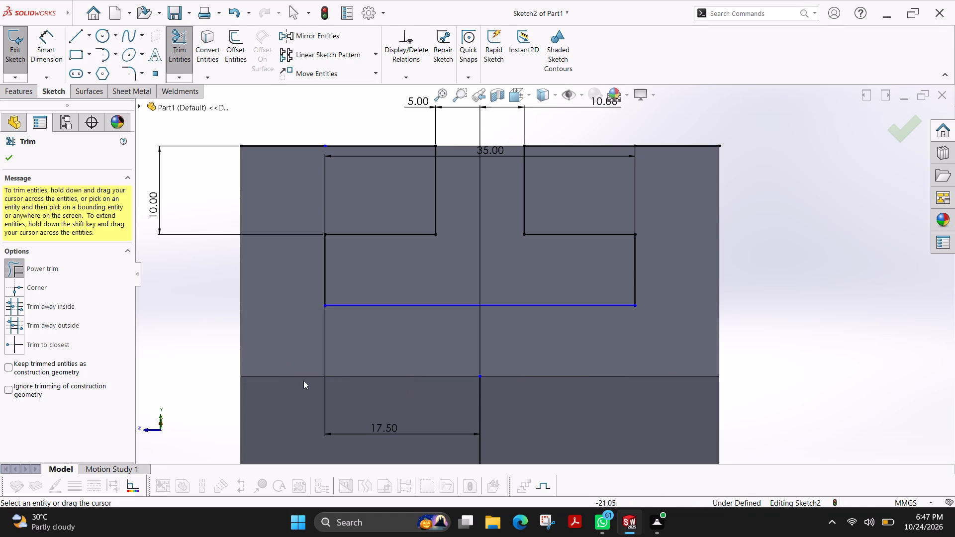
{"action": "left_click_drag", "start_coordinate": [535, 371], "coordinate": [520, 374]}
Trim the top horizontal lines on both sides of the slot opening.
{"action": "scroll", "coordinate": [560, 360], "scroll_direction": "up", "scroll_amount": 3}
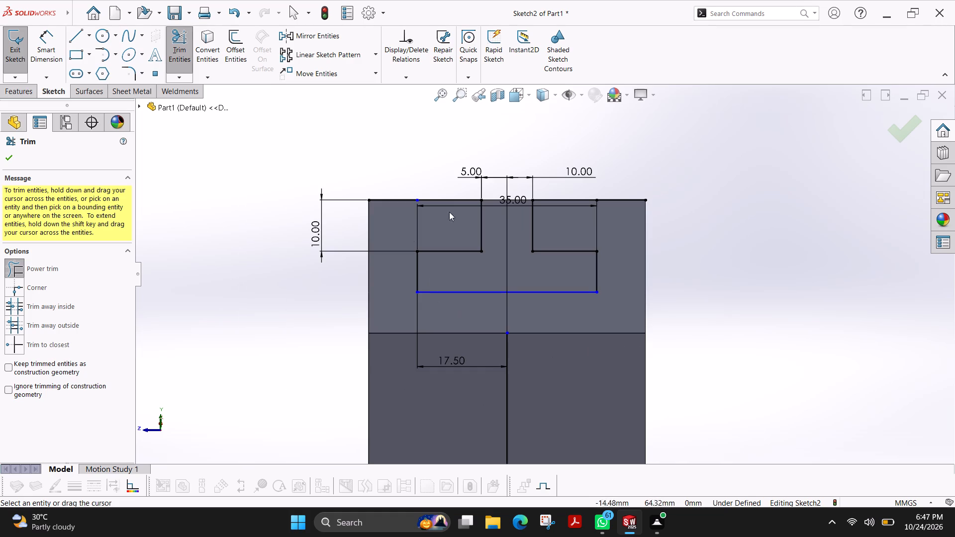
{"action": "left_click_drag", "start_coordinate": [445, 192], "coordinate": [398, 162]}
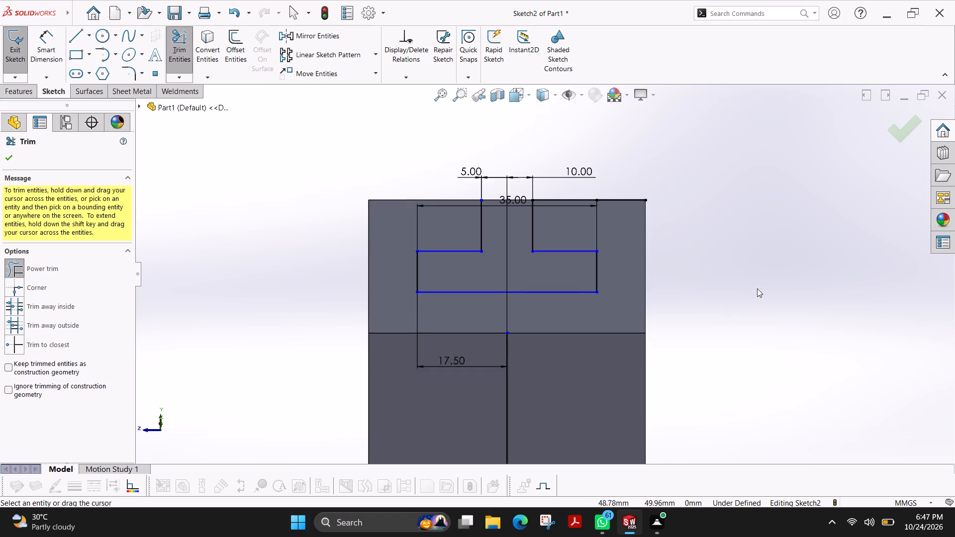
{"action": "left_click_drag", "start_coordinate": [634, 168], "coordinate": [570, 186]}
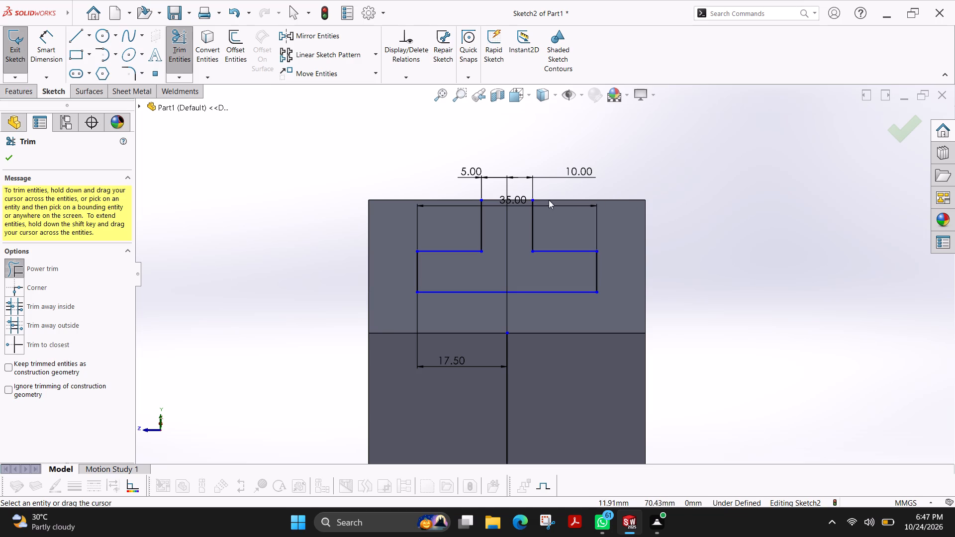
{"action": "left_click", "coordinate": [9, 156]}
Sketch a corner rectangle about 54 × 26 mm from the face's upper-left corner to its lower-right corner.
{"action": "left_click", "coordinate": [74, 51]}
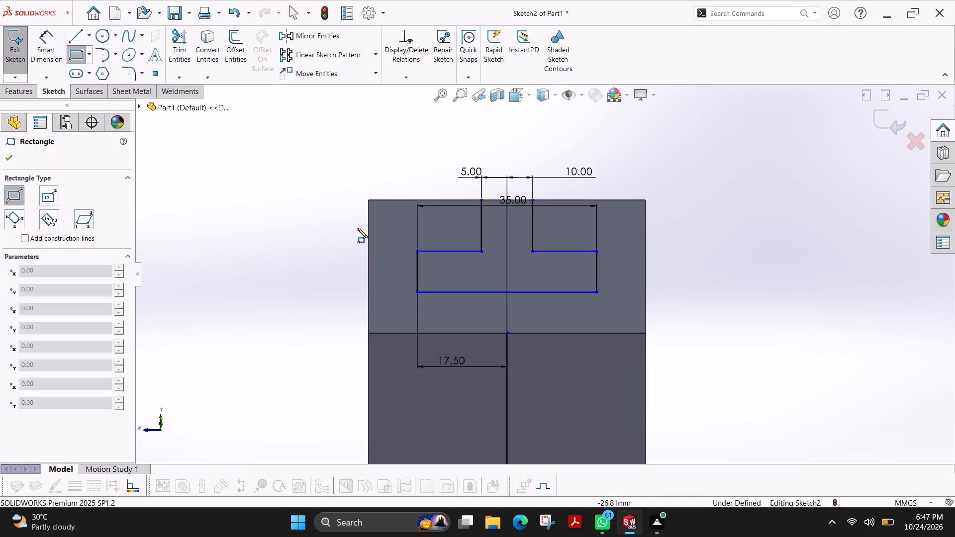
{"action": "left_click", "coordinate": [369, 199]}
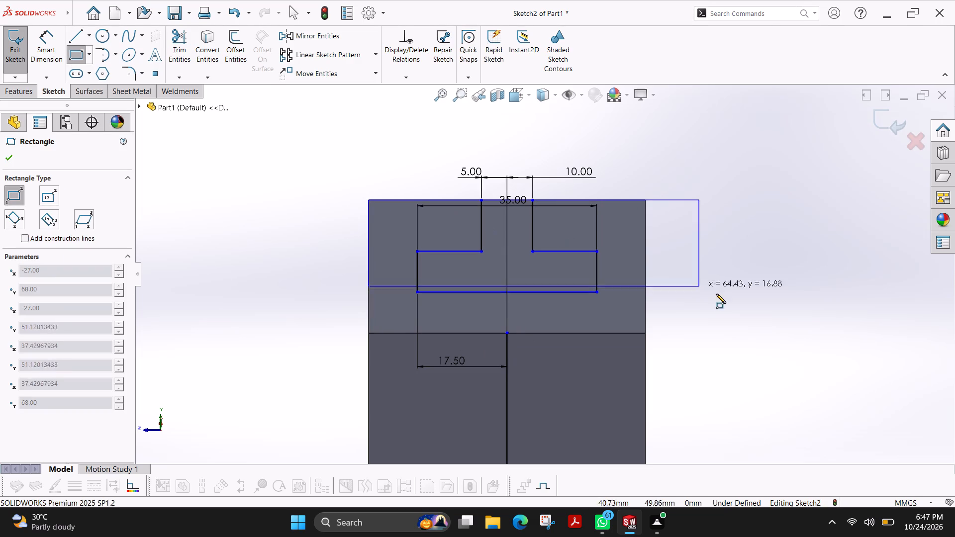
{"action": "left_click", "coordinate": [646, 334]}
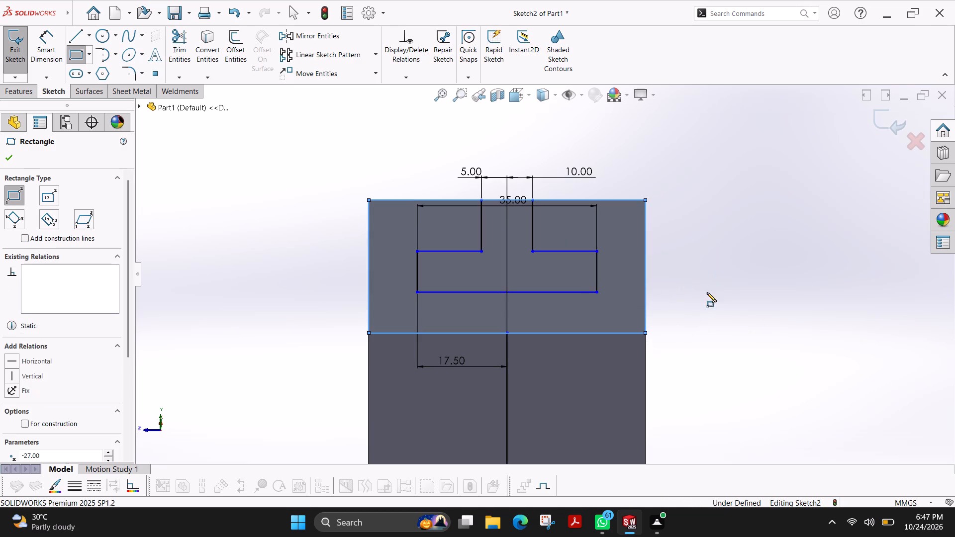
{"action": "left_click", "coordinate": [4, 155]}
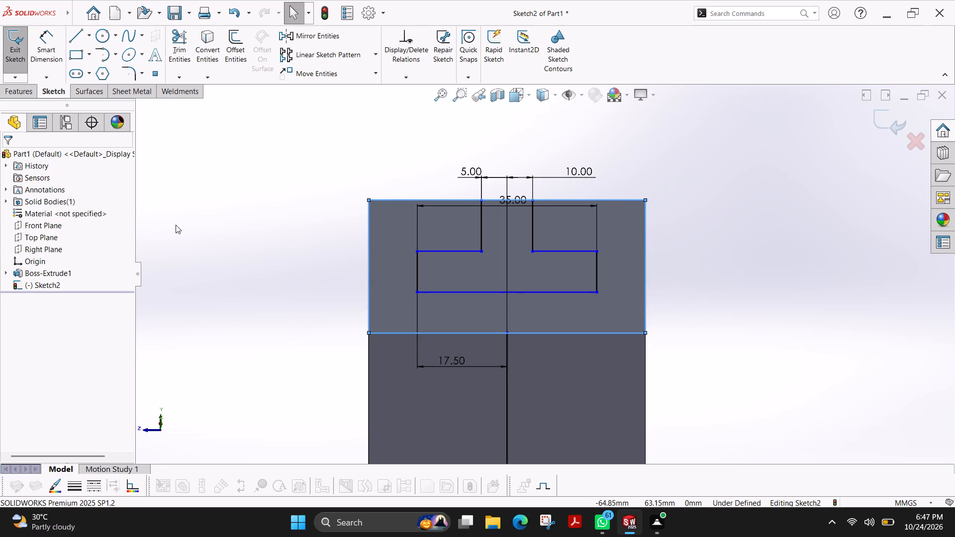
{"action": "key", "text": "Escape"}
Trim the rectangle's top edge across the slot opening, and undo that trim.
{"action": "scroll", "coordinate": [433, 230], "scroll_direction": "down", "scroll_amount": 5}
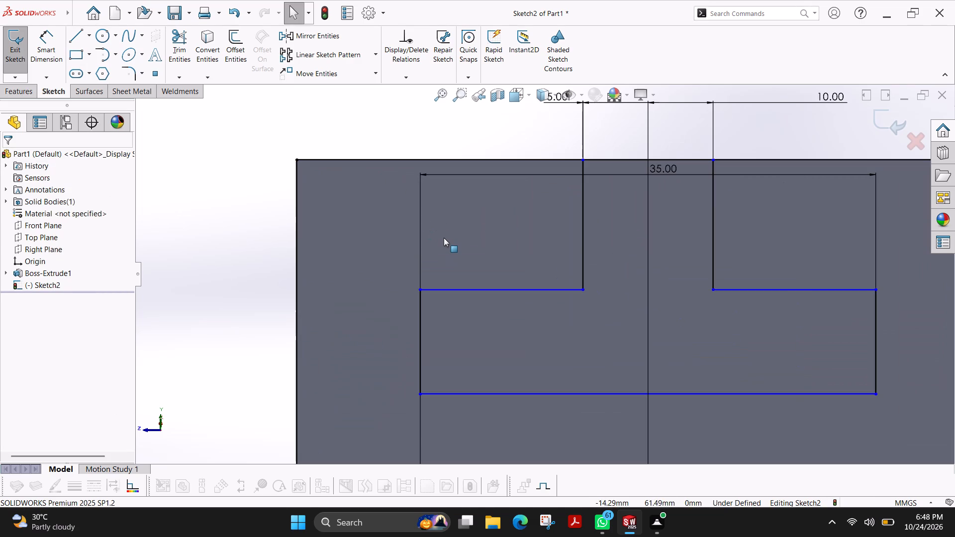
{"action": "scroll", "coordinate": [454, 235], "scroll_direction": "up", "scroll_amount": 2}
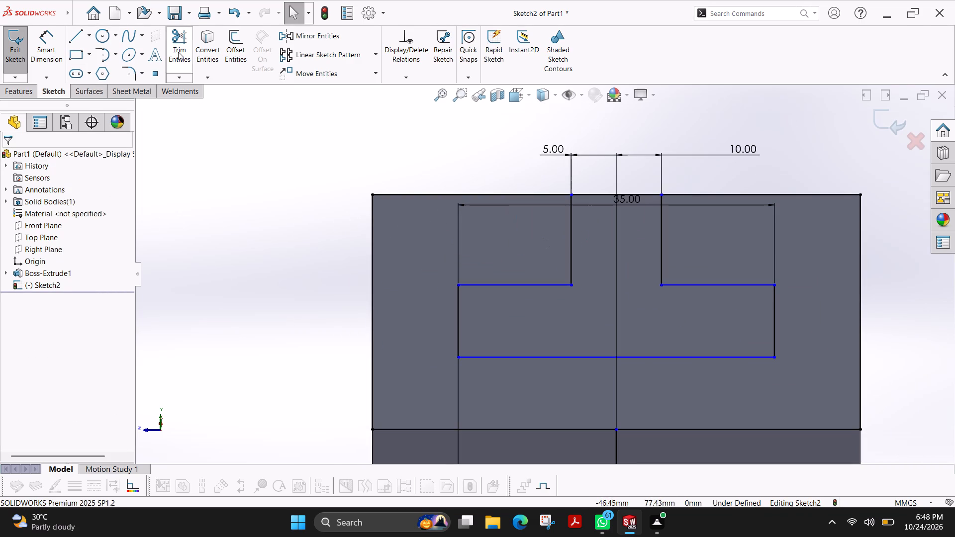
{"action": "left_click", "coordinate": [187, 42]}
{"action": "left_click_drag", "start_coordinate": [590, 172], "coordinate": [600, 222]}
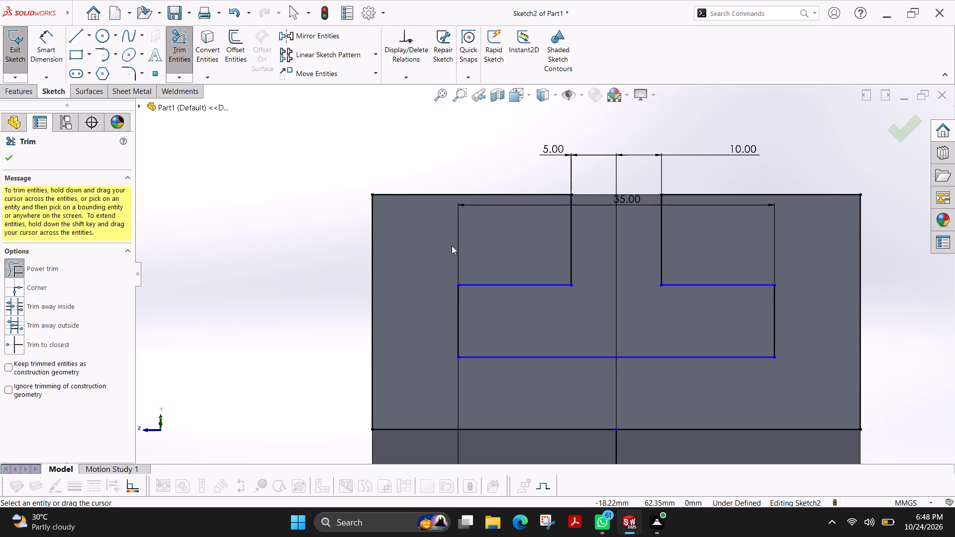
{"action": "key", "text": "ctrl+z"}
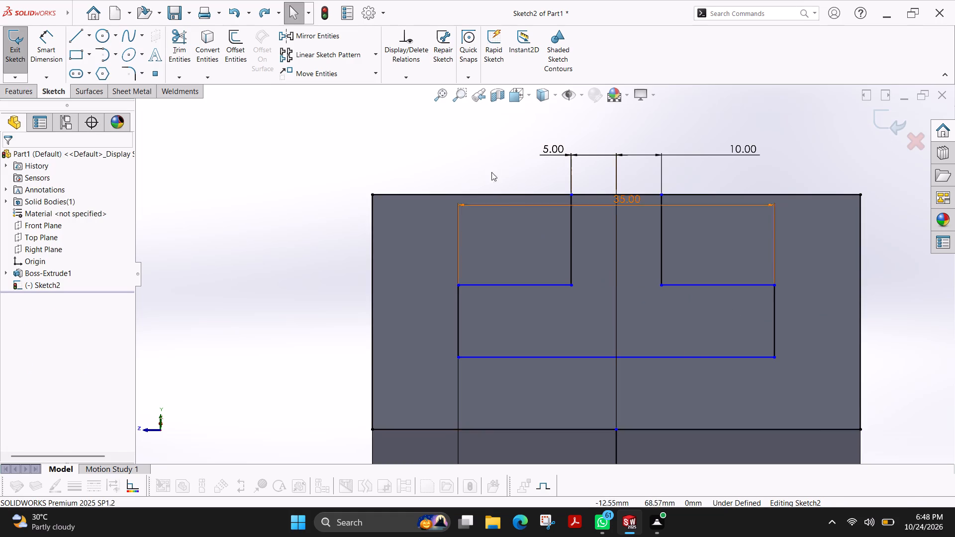
Trim away the rectangle's outer edges and the vertical centre line, leaving a closed inverted-T outline with its top edge.
{"action": "left_click_drag", "start_coordinate": [506, 151], "coordinate": [496, 191]}
{"action": "left_click", "coordinate": [173, 52]}
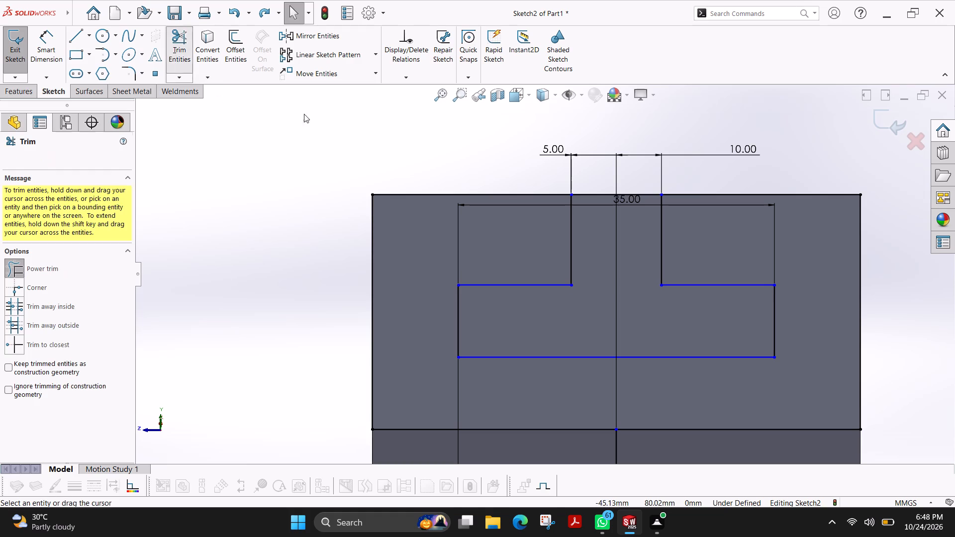
{"action": "left_click_drag", "start_coordinate": [482, 161], "coordinate": [344, 288]}
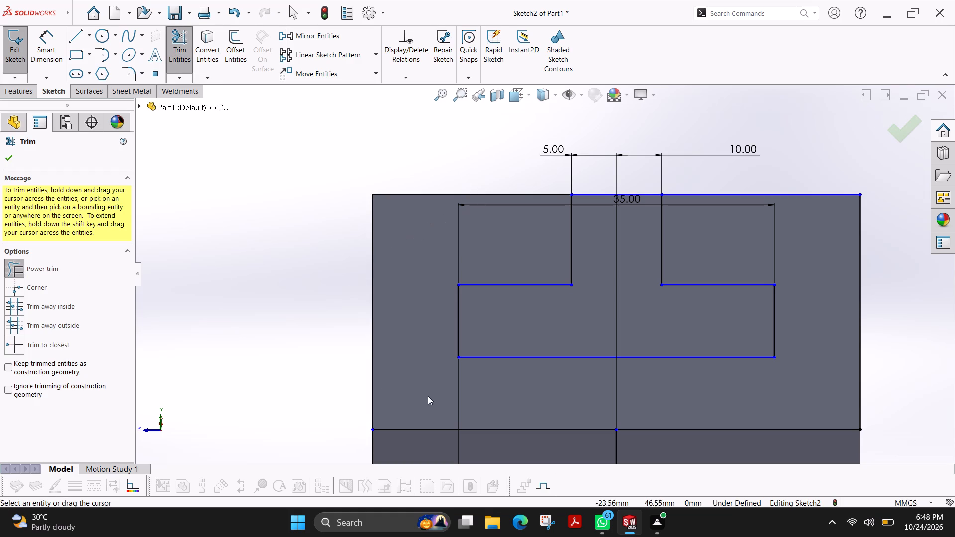
{"action": "left_click_drag", "start_coordinate": [752, 177], "coordinate": [909, 291]}
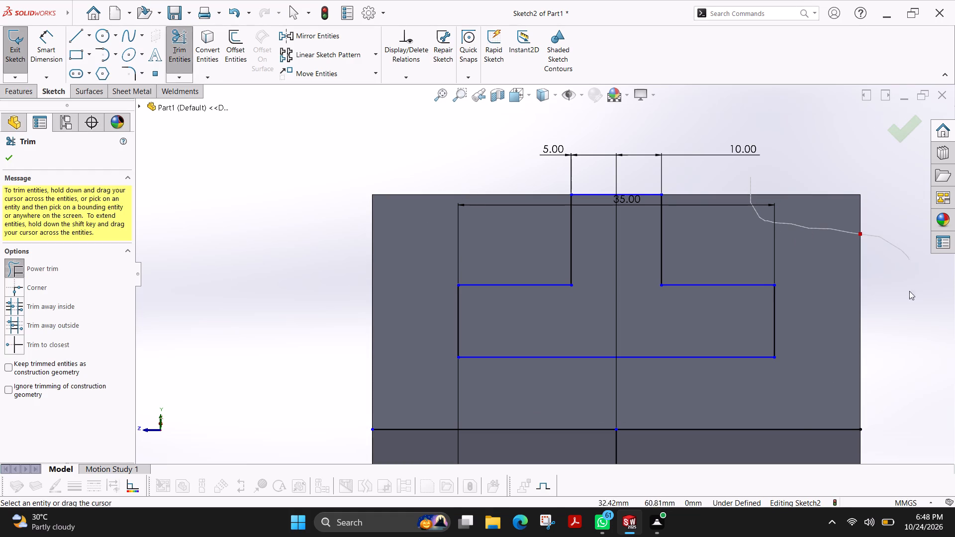
{"action": "left_click_drag", "start_coordinate": [909, 291], "coordinate": [490, 423]}
{"action": "scroll", "coordinate": [683, 390], "scroll_direction": "up", "scroll_amount": 1}
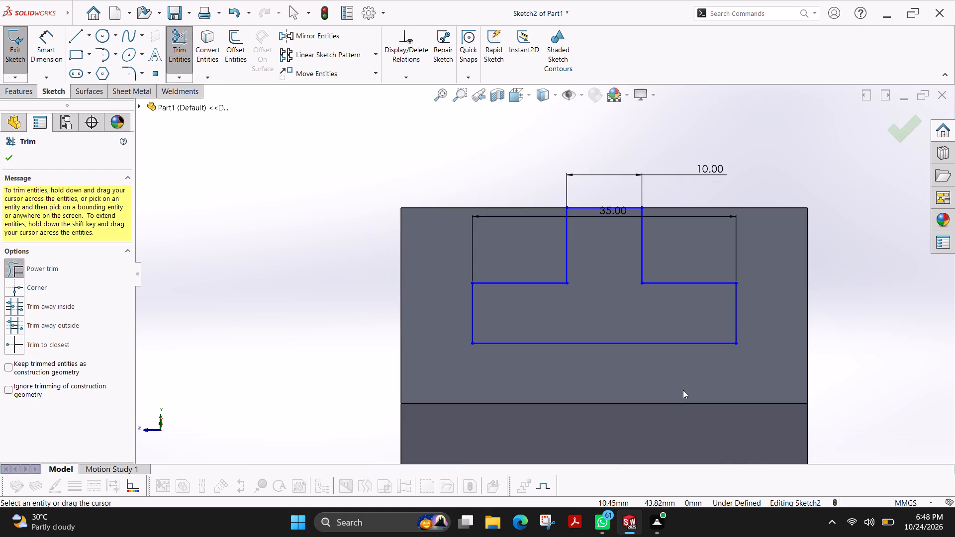
{"action": "left_click", "coordinate": [2, 158]}
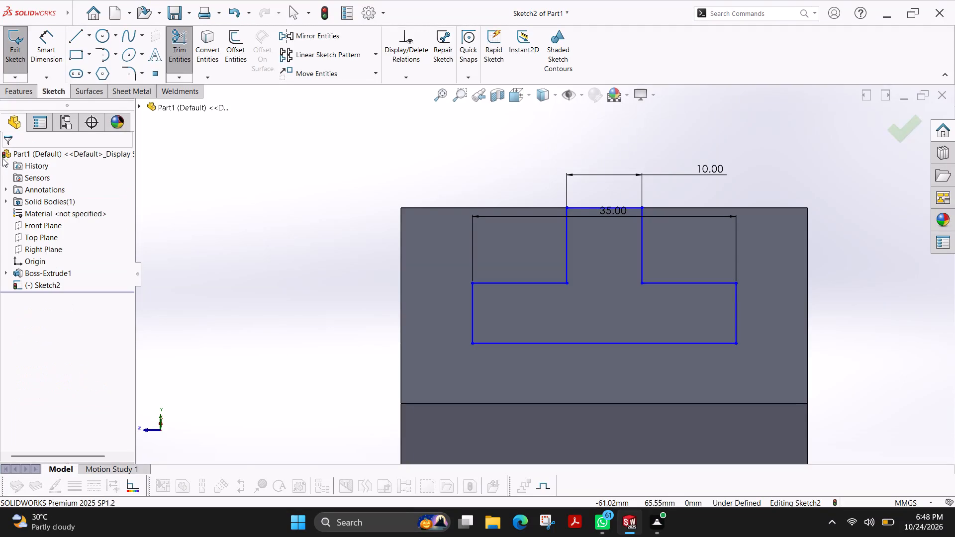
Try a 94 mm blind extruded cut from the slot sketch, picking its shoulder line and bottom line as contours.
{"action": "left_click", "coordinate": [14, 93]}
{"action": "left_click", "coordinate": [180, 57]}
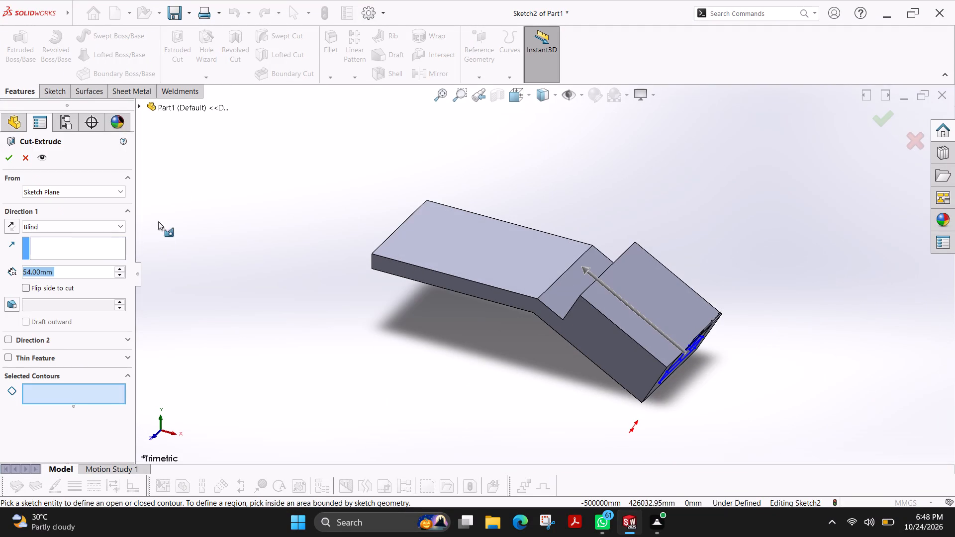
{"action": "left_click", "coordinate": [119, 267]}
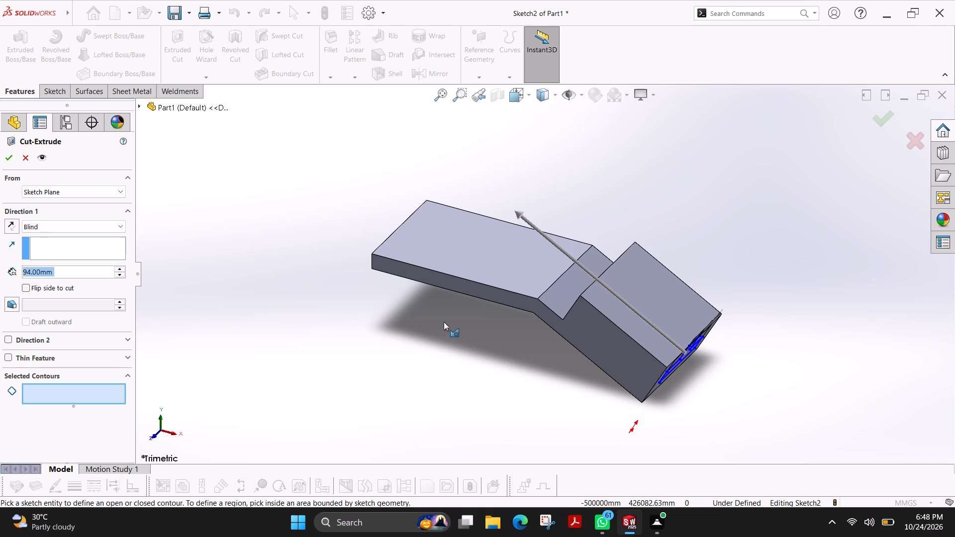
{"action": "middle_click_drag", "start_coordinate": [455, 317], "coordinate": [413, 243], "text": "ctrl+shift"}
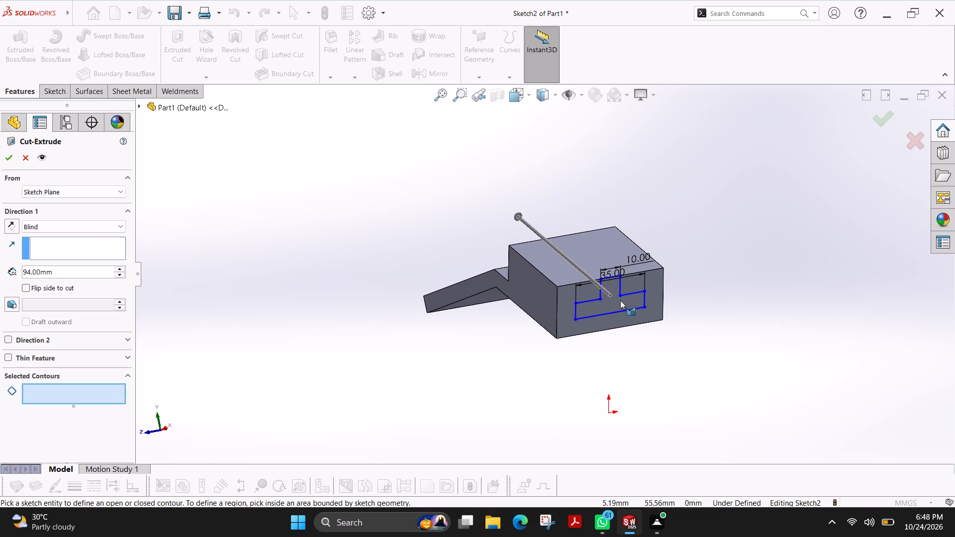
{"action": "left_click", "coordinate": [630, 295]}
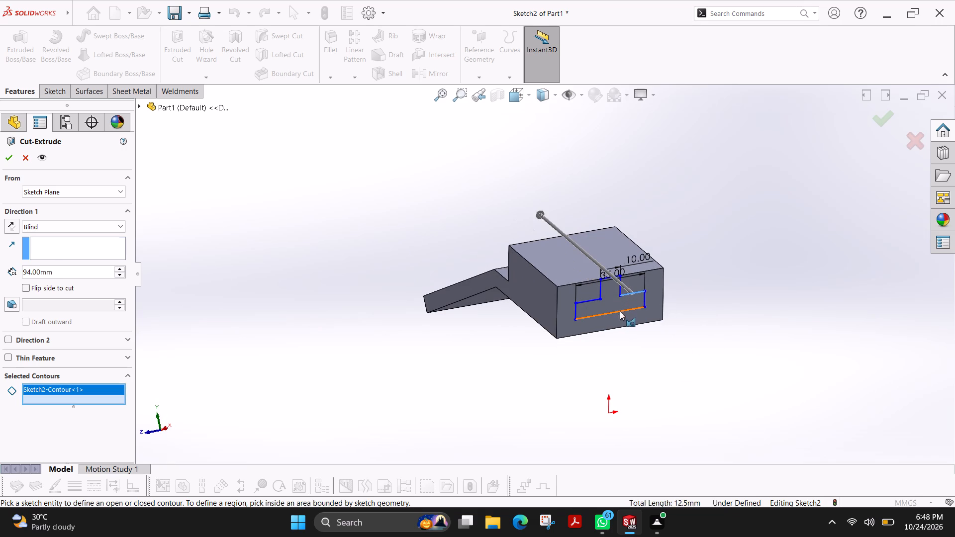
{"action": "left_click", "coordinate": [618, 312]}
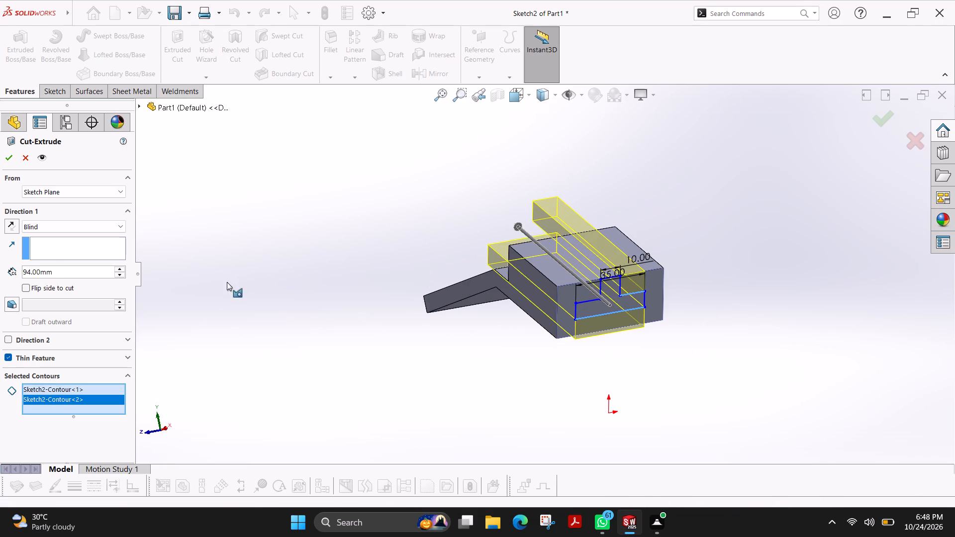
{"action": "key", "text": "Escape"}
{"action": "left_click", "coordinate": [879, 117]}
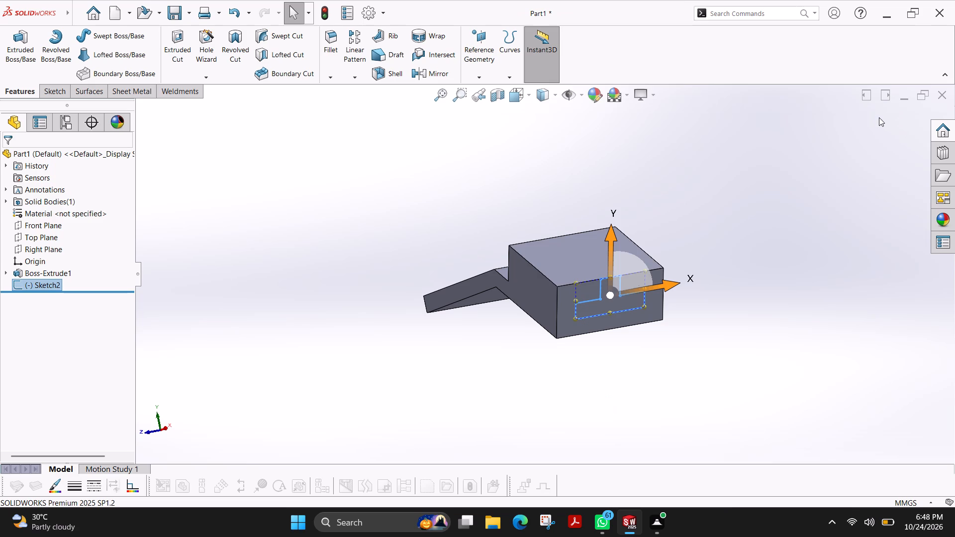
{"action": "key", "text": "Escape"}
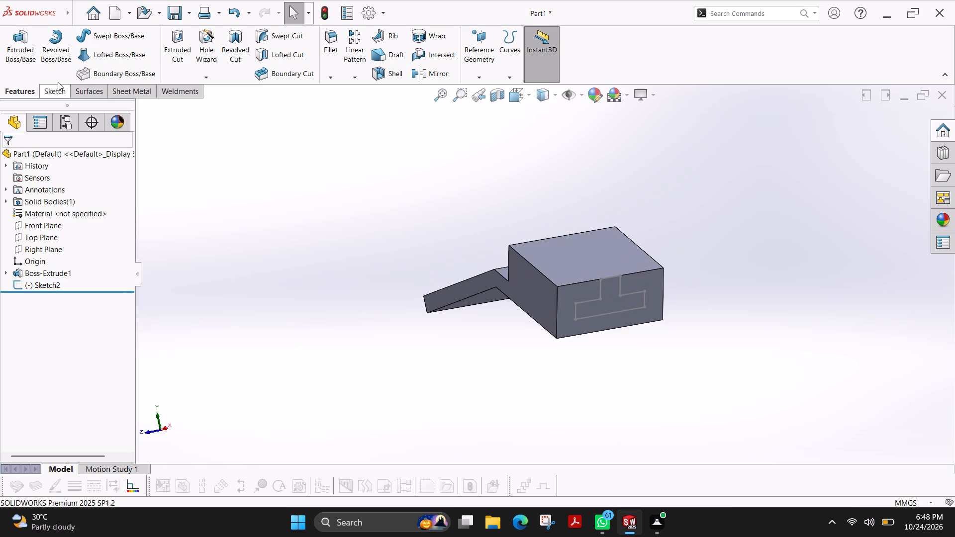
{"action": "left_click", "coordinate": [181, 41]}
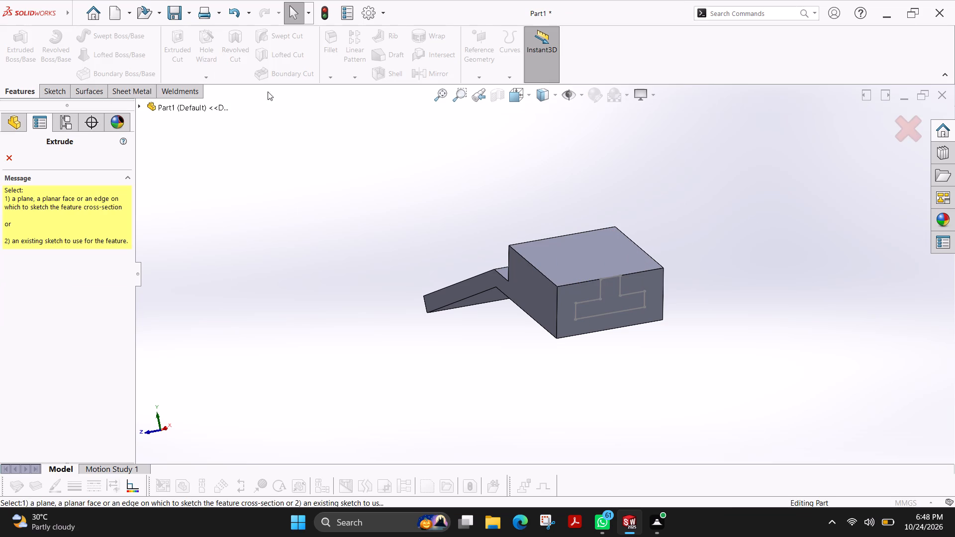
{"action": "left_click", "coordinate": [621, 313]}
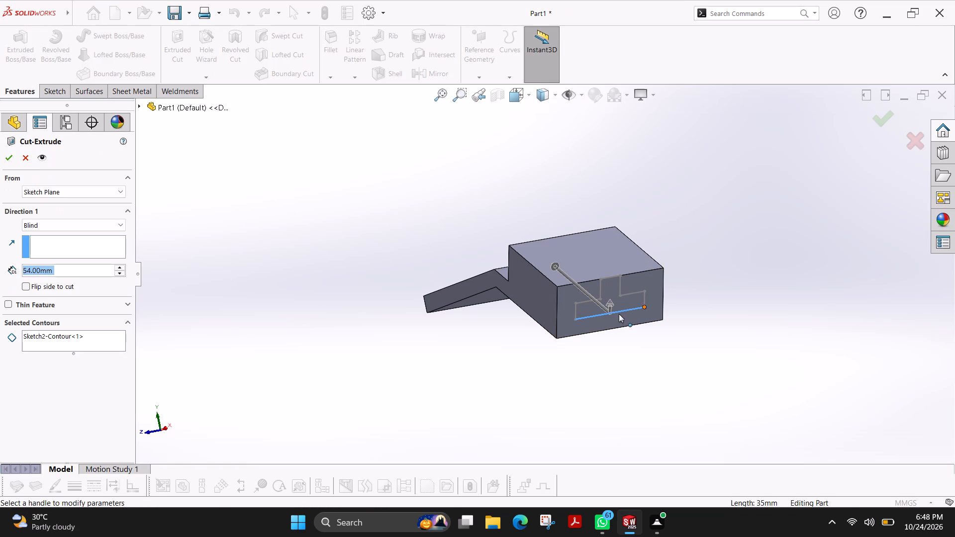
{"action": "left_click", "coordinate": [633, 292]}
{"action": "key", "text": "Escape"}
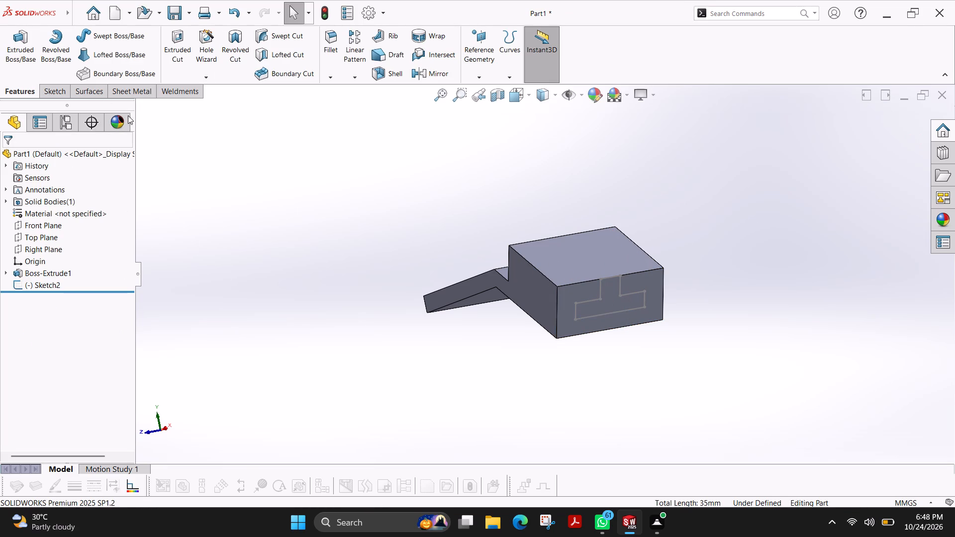
Cut the whole inverted-T slot sketch 54 mm blind into the block with Extruded Cut, merging its open contours.
{"action": "left_click", "coordinate": [184, 48]}
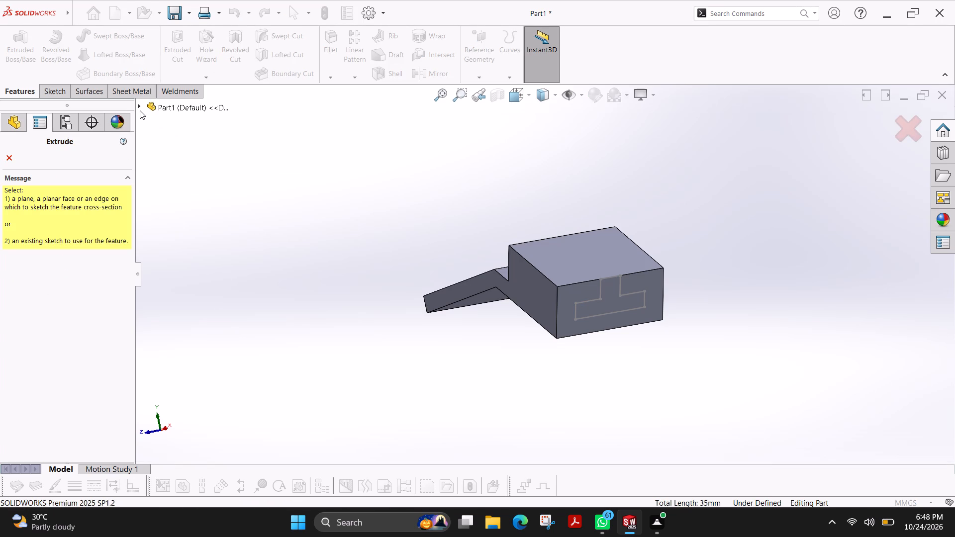
{"action": "left_click", "coordinate": [139, 106]}
{"action": "left_click", "coordinate": [188, 238]}
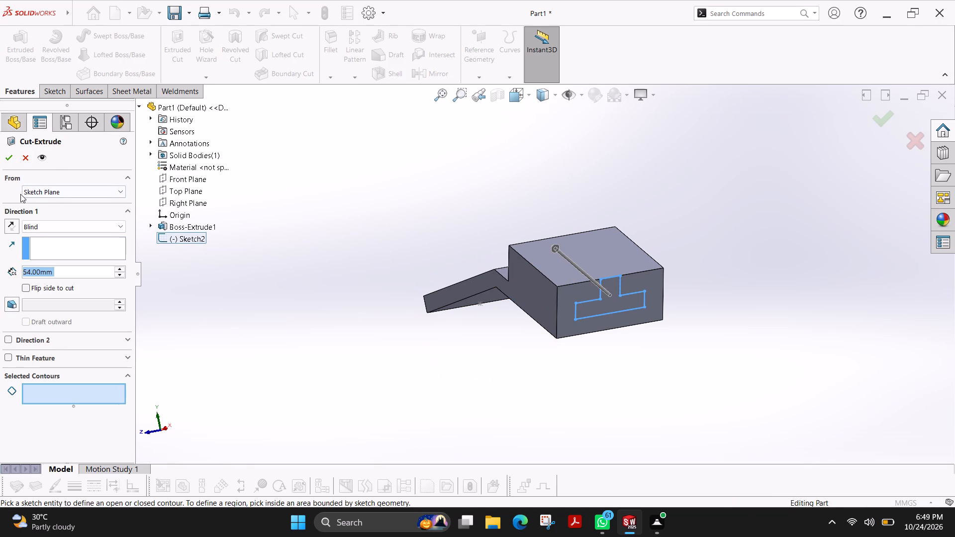
{"action": "left_click", "coordinate": [9, 163]}
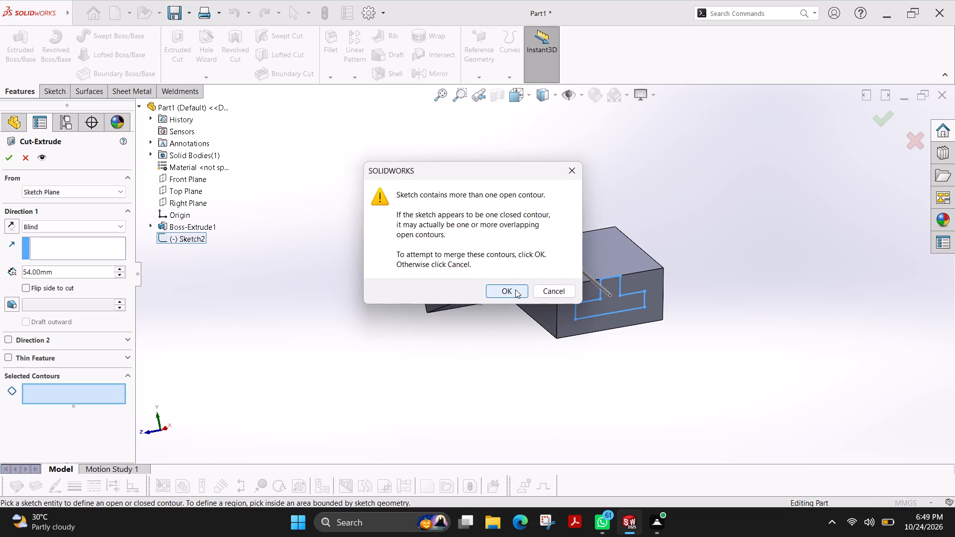
{"action": "left_click", "coordinate": [515, 289]}
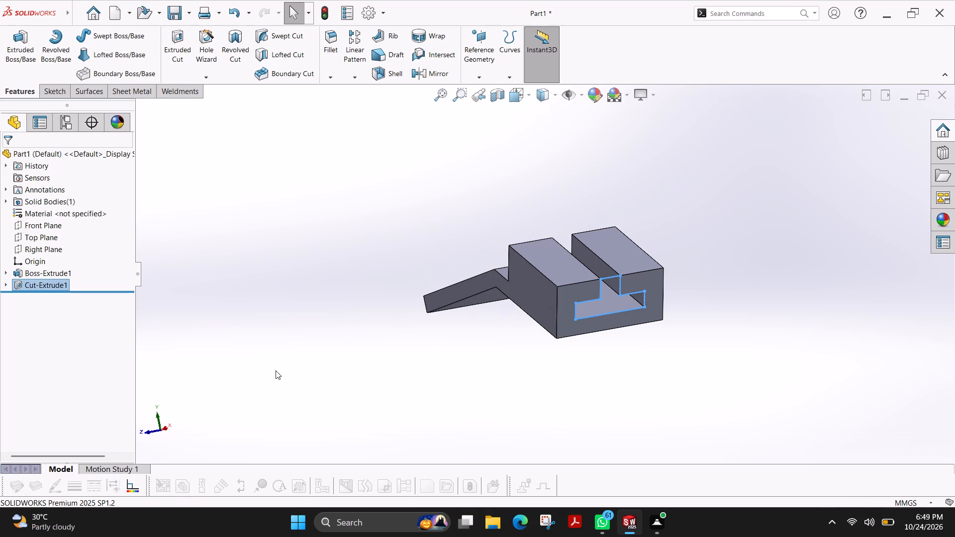
{"action": "key", "text": "Escape"}
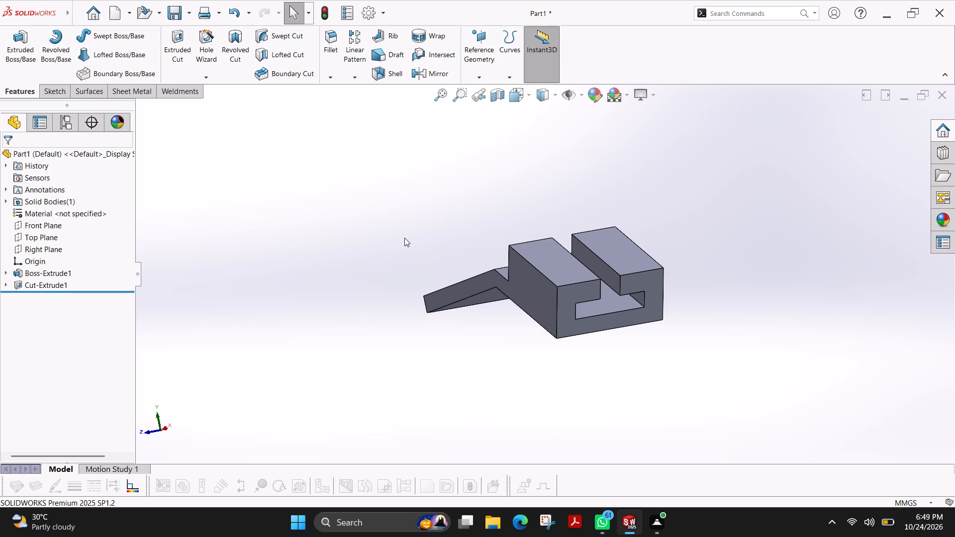
Start a sketch on the block's top face and draw a line across its full width along the block's inner edge.
{"action": "left_click", "coordinate": [616, 253]}
{"action": "left_click", "coordinate": [45, 90]}
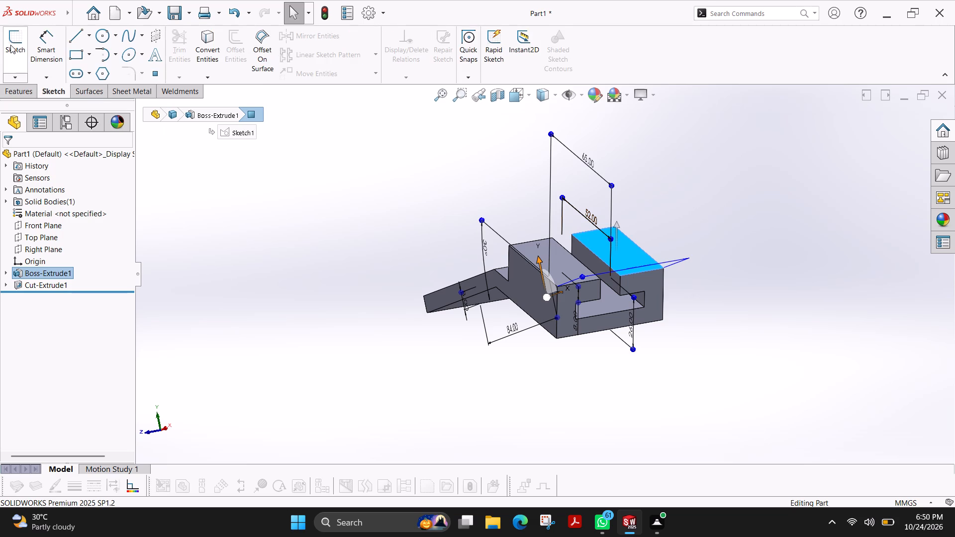
{"action": "left_click", "coordinate": [11, 45]}
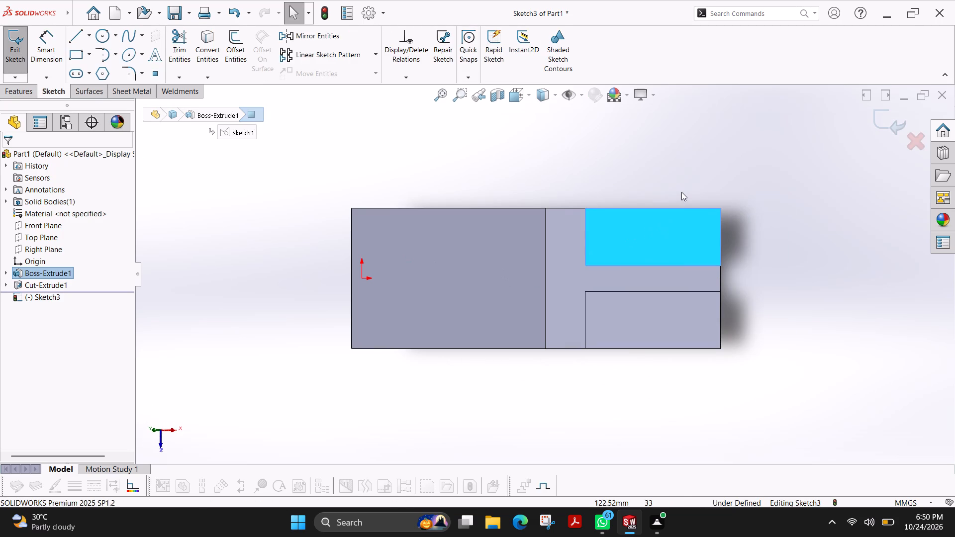
{"action": "key", "text": "Escape"}
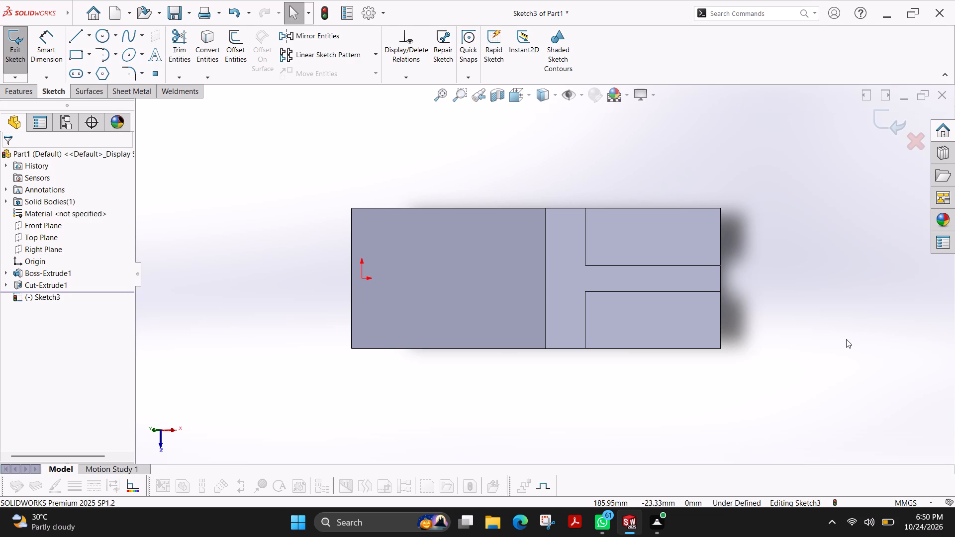
{"action": "left_click", "coordinate": [71, 31]}
{"action": "left_click", "coordinate": [584, 208]}
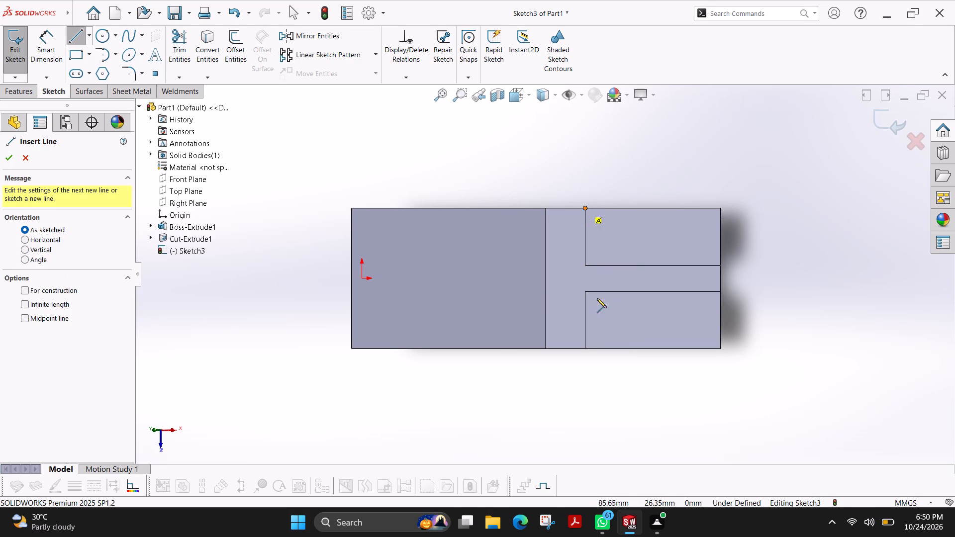
{"action": "left_click", "coordinate": [584, 349]}
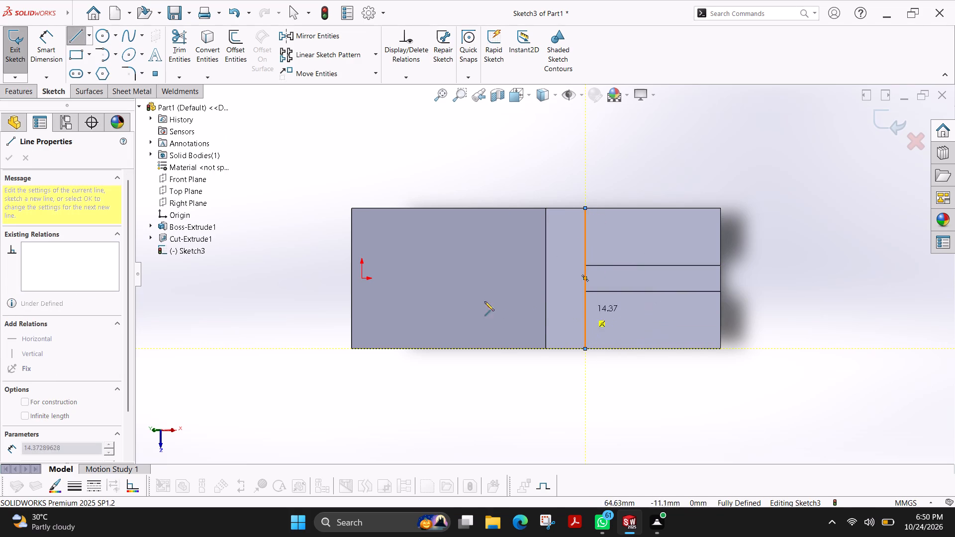
{"action": "key", "text": "Escape"}
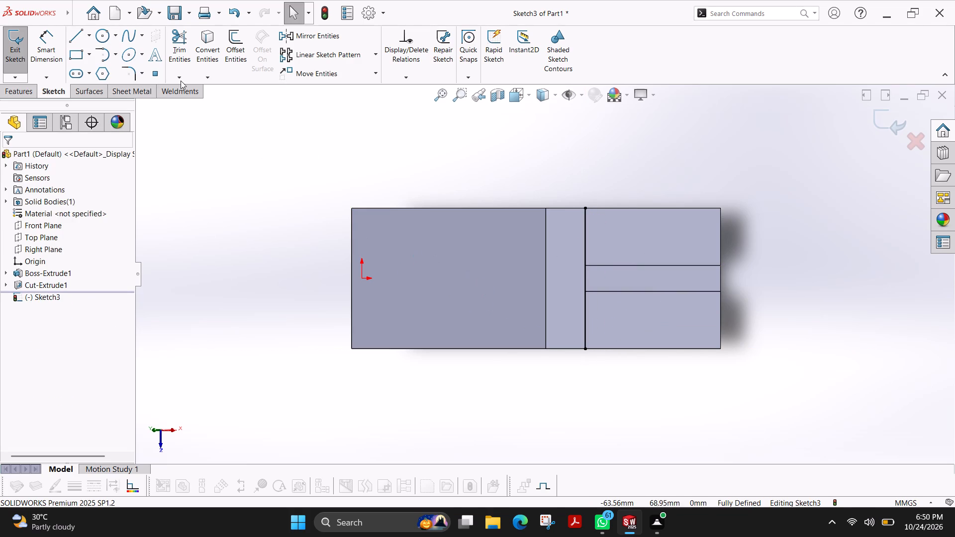
Sketch a horizontal line about 156 mm long from the origin past the slotted end, and trim off its part beyond the cross line.
{"action": "left_click", "coordinate": [75, 38]}
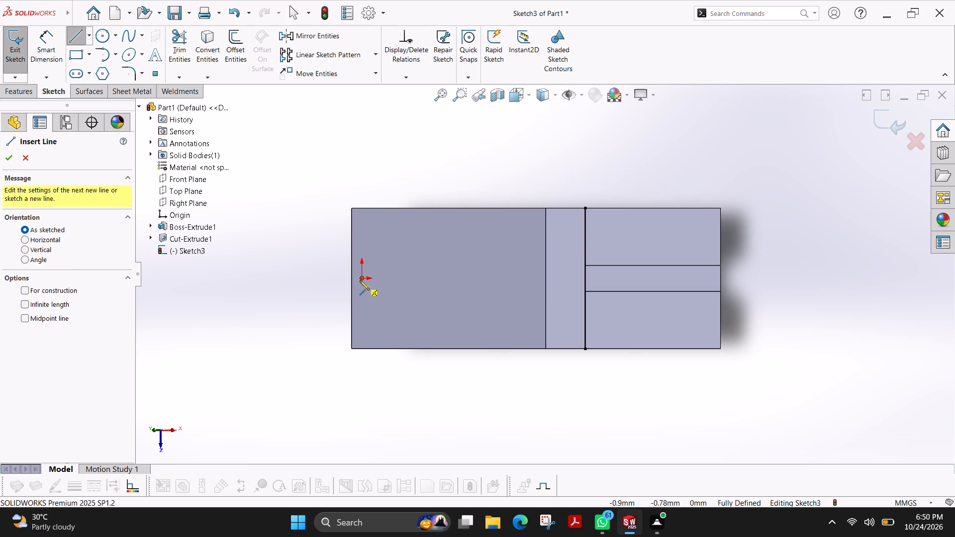
{"action": "left_click", "coordinate": [360, 279]}
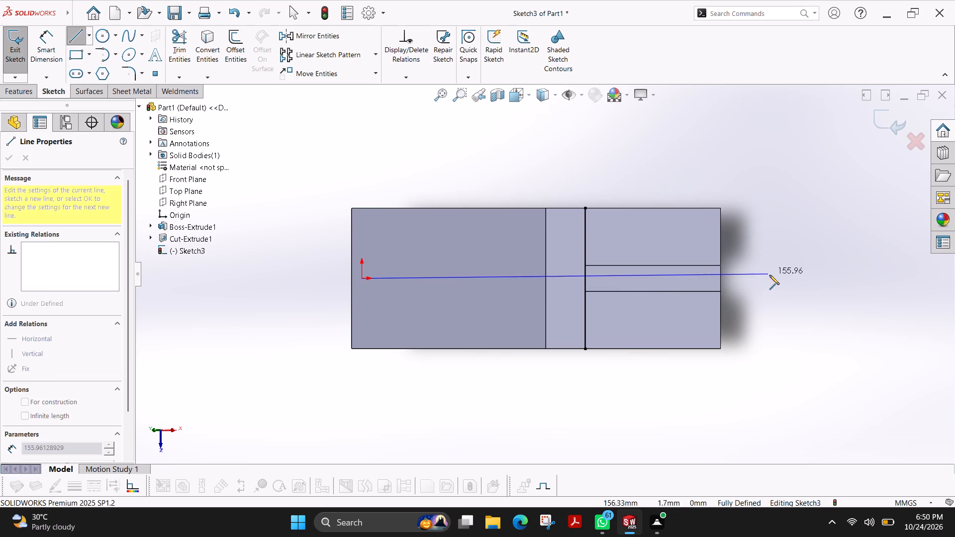
{"action": "left_click", "coordinate": [769, 278]}
{"action": "key", "text": "Escape"}
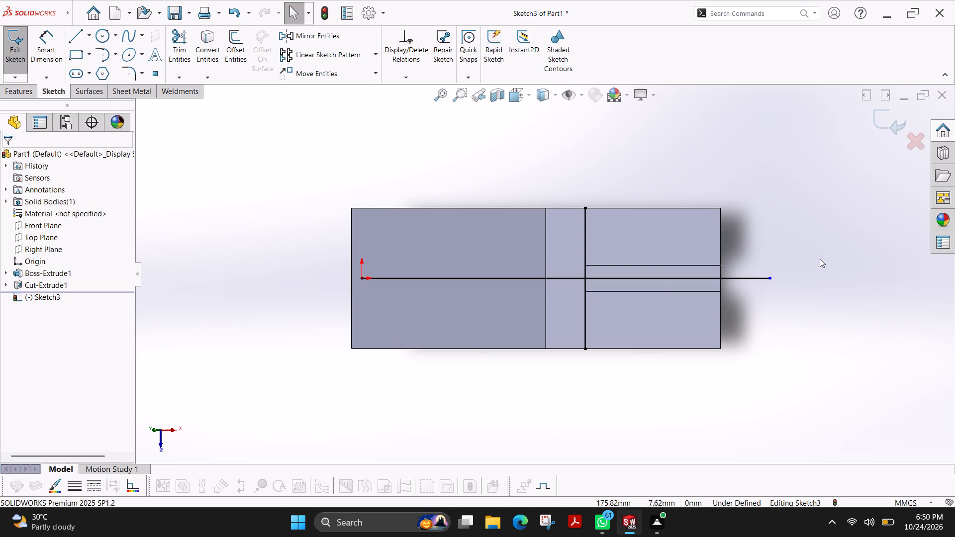
{"action": "left_click", "coordinate": [180, 46]}
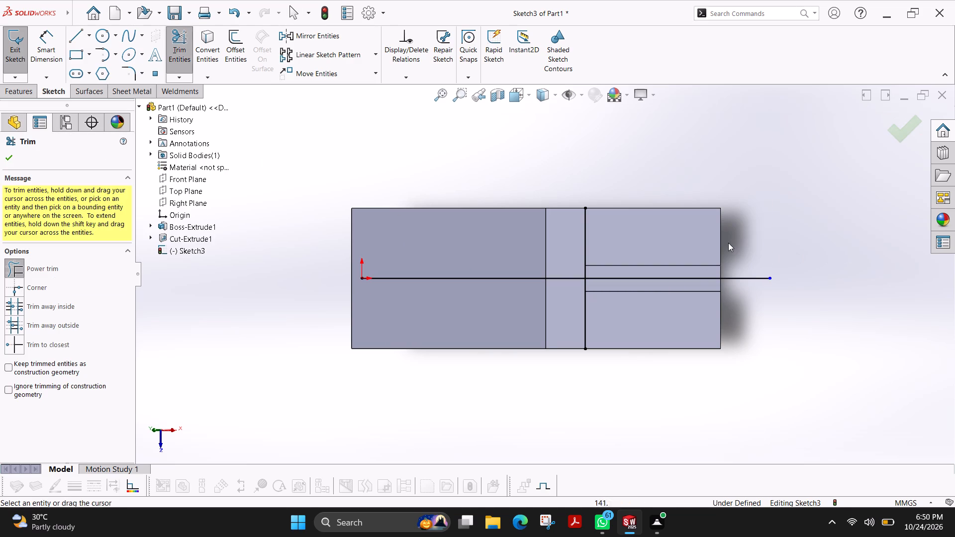
{"action": "left_click_drag", "start_coordinate": [715, 249], "coordinate": [681, 319]}
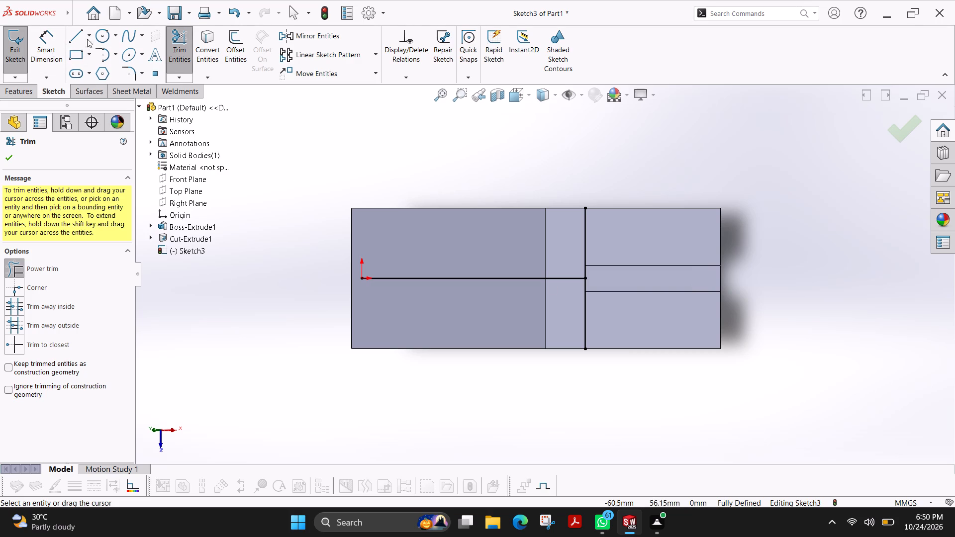
Sketch a 52 mm radius circle centred where the two lines meet, reaching the block's slotted end edge.
{"action": "left_click", "coordinate": [106, 35]}
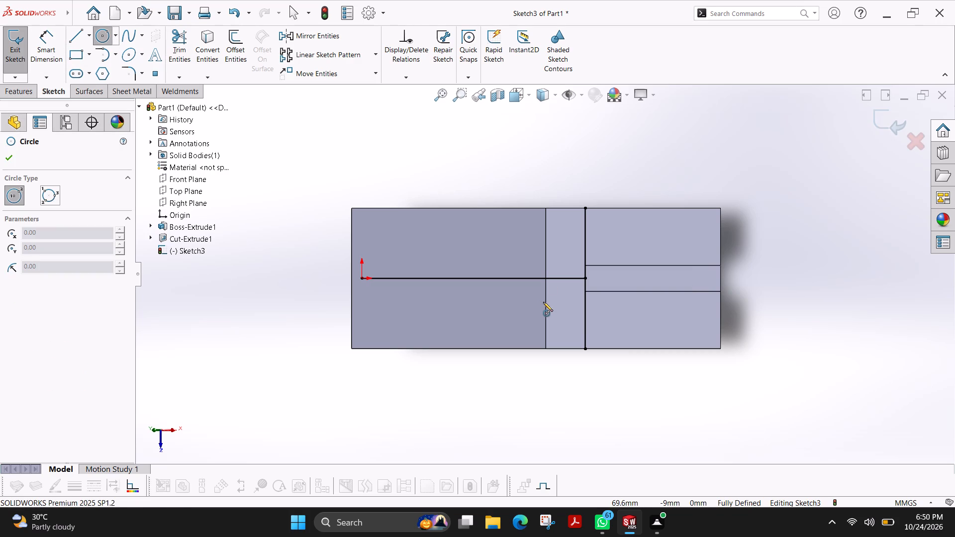
{"action": "left_click", "coordinate": [586, 278]}
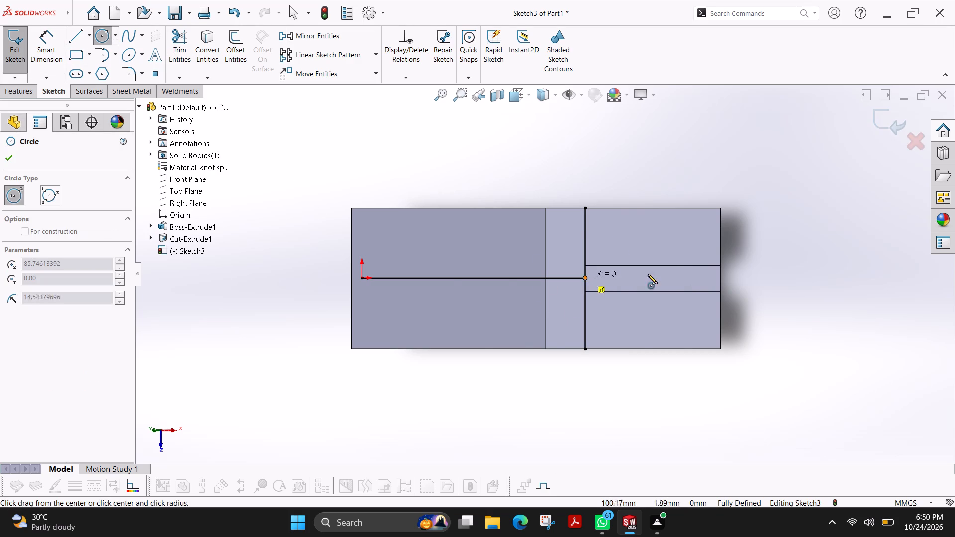
{"action": "left_click", "coordinate": [722, 278]}
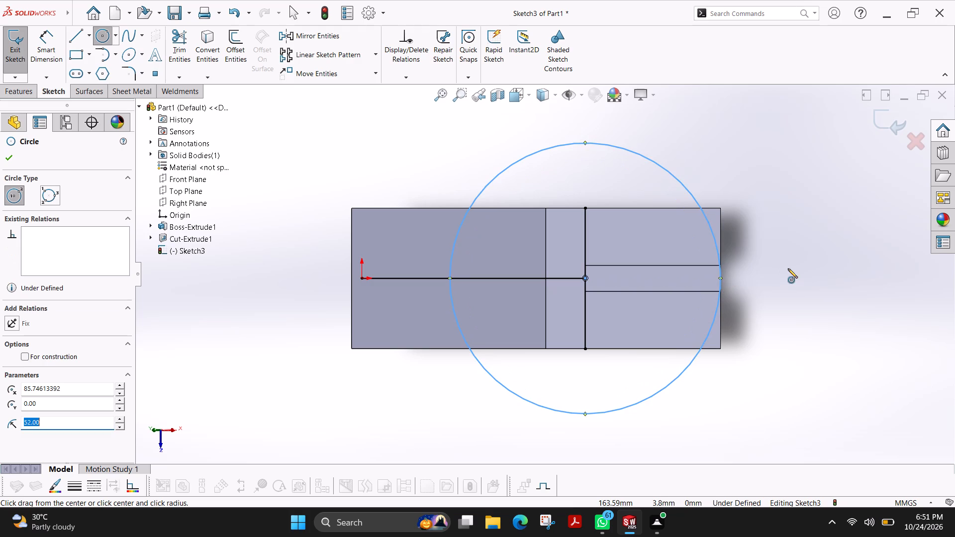
{"action": "key", "text": "Escape"}
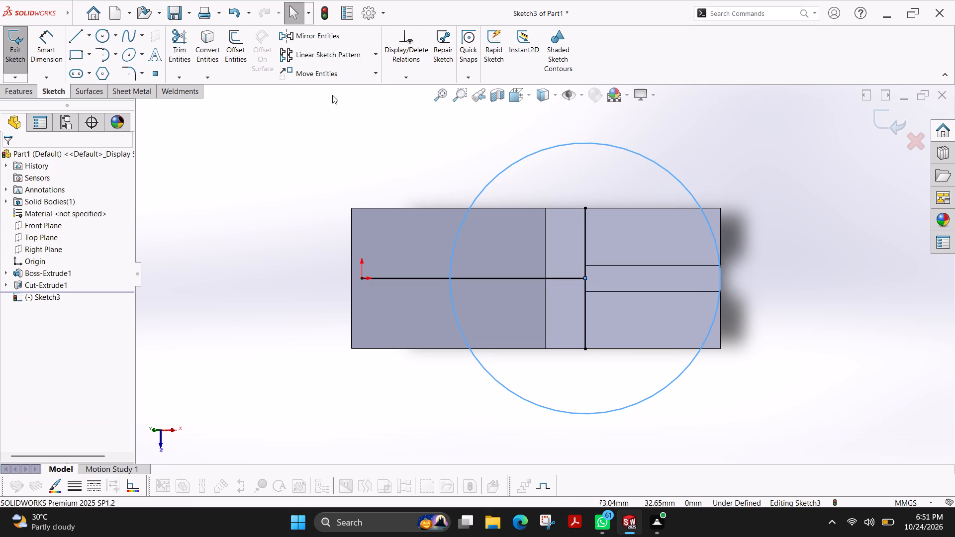
Sketch a horizontal line from the cross line's upper end along the block's long edge towards its outer corner.
{"action": "left_click", "coordinate": [76, 44]}
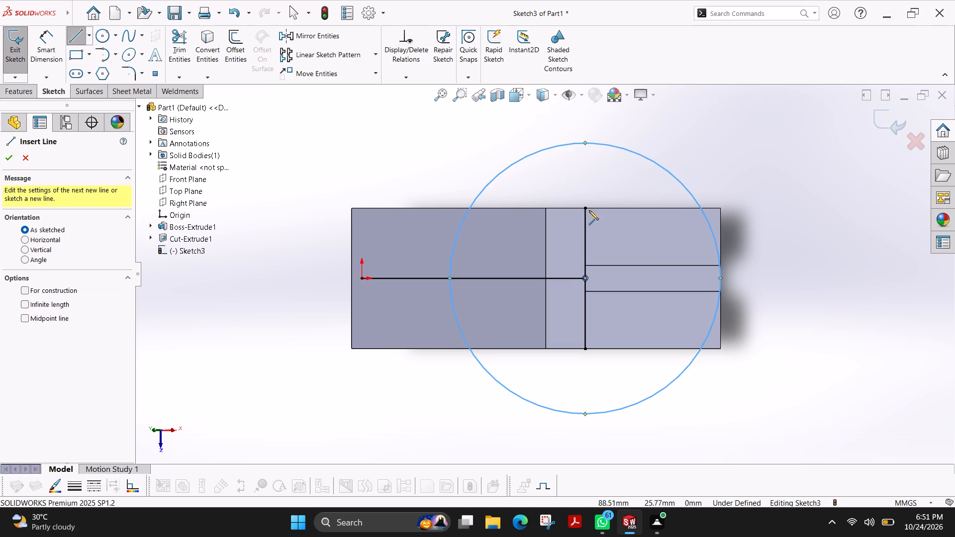
{"action": "left_click", "coordinate": [585, 209]}
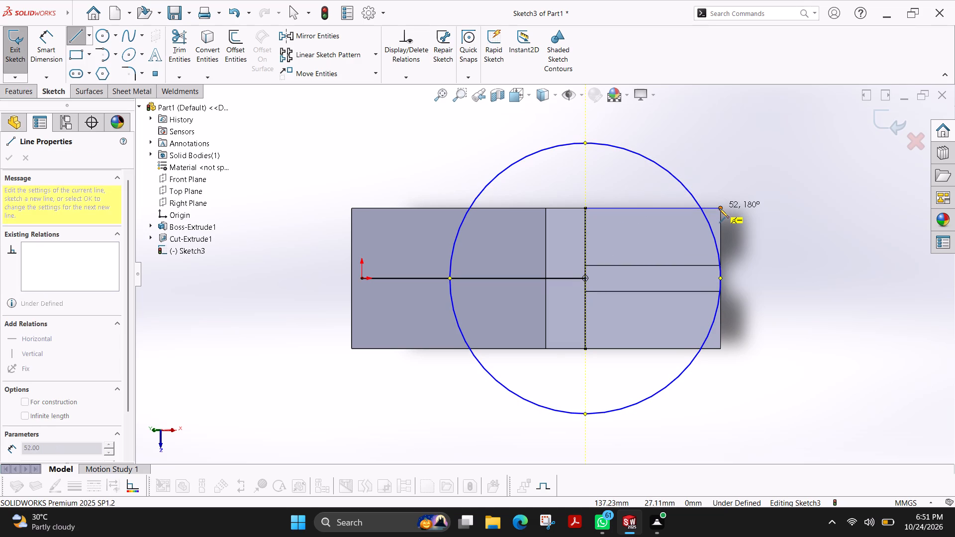
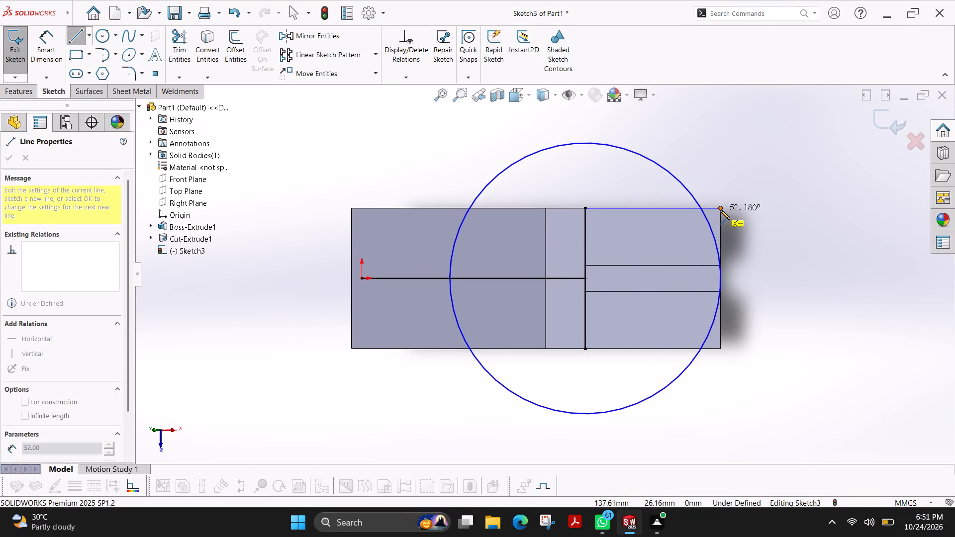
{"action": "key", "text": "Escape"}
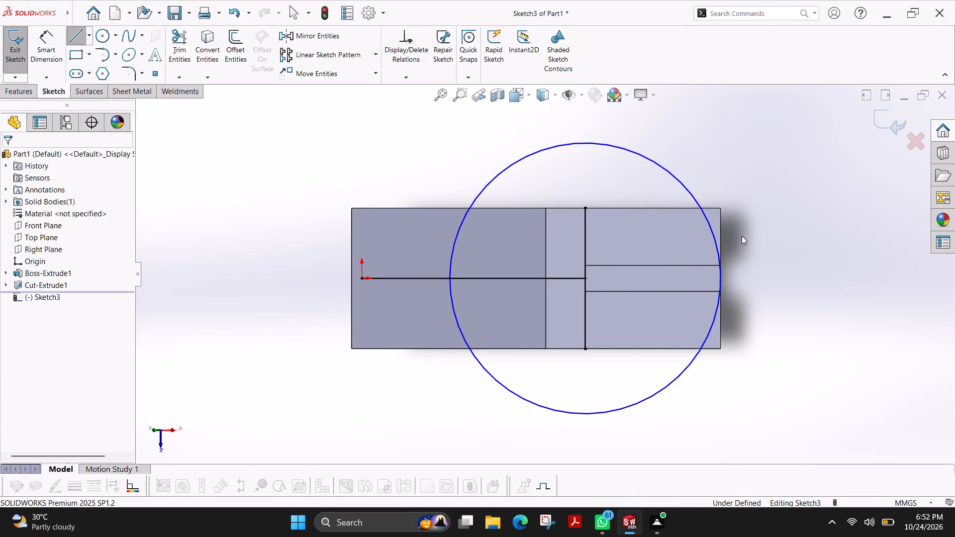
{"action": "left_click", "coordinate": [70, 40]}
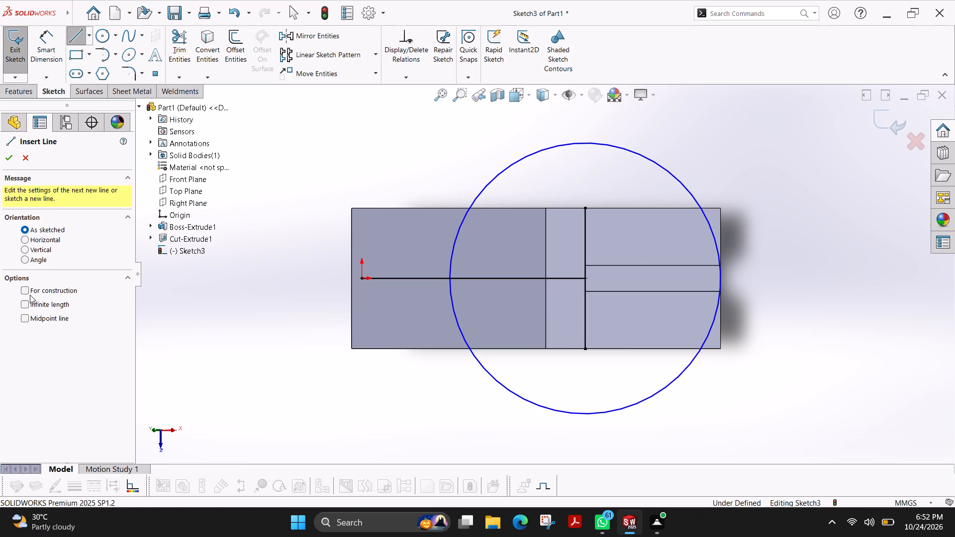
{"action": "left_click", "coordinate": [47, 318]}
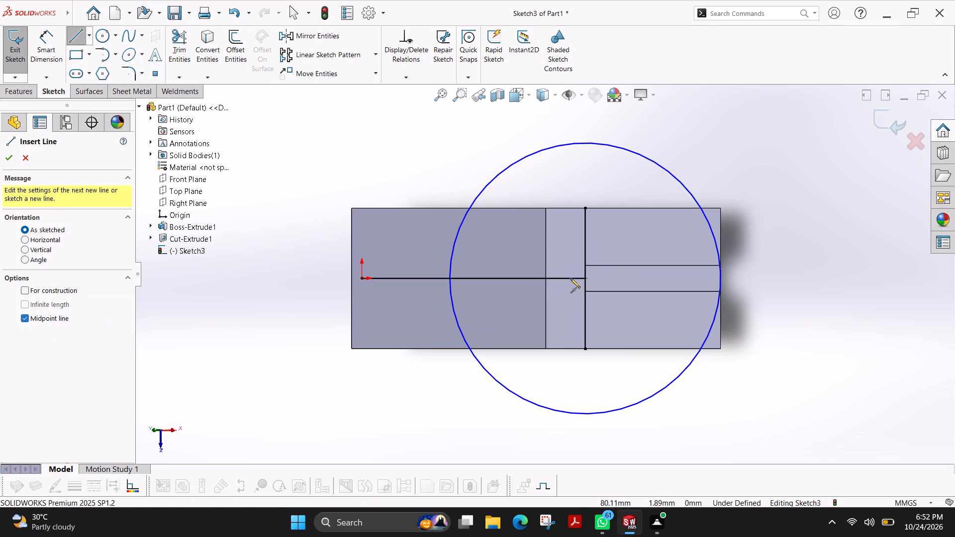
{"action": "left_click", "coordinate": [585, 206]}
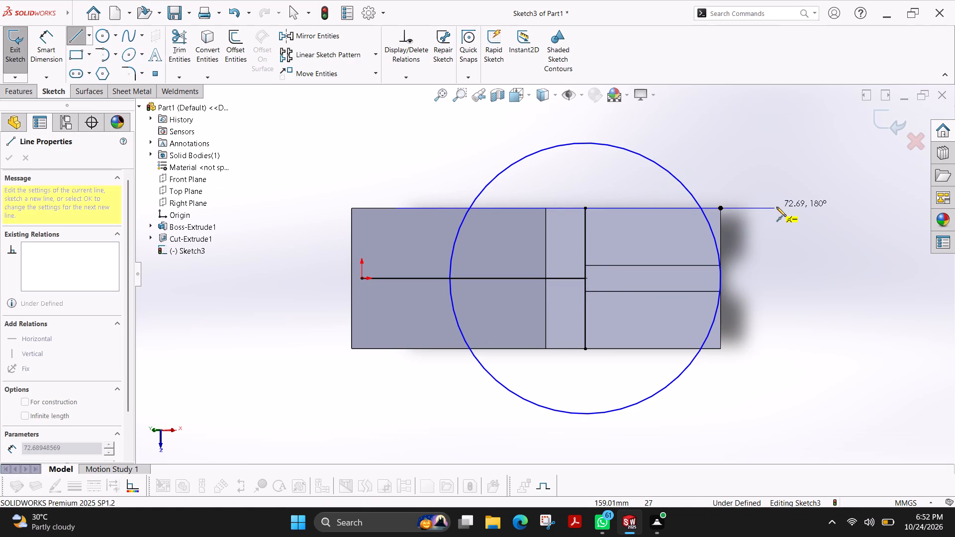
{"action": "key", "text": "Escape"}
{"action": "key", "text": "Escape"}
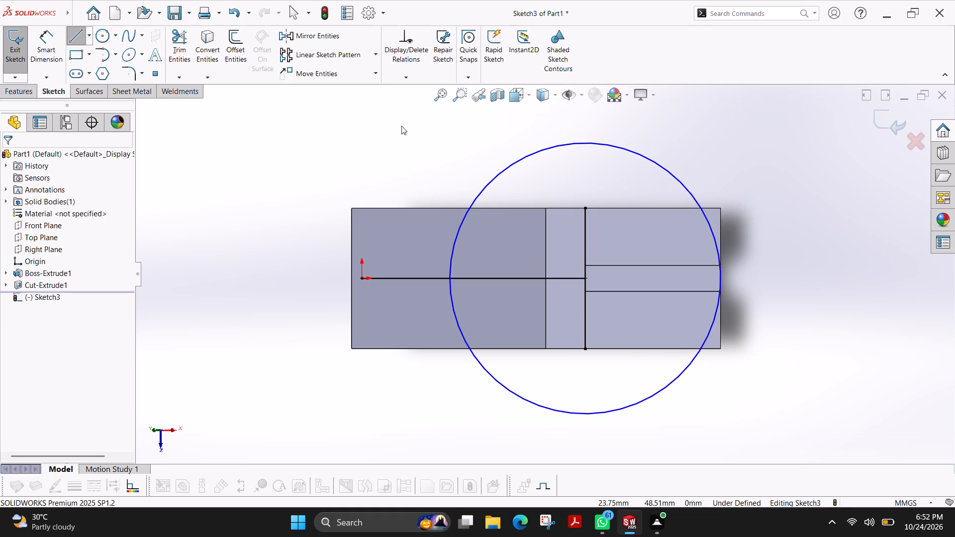
Sketch three lines closing a rectangle with the cross line, extending about 101 mm past the slotted end and 54 mm wide.
{"action": "left_click", "coordinate": [79, 41]}
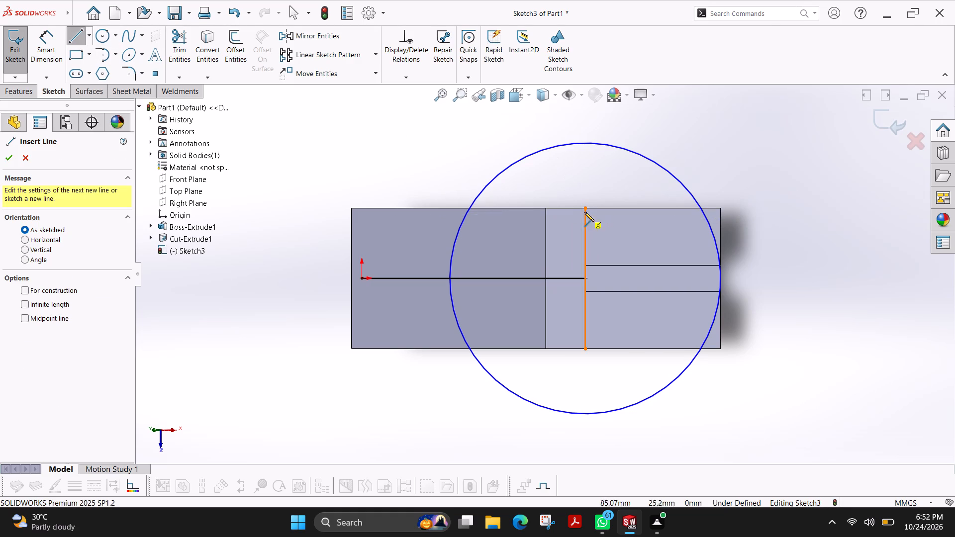
{"action": "left_click", "coordinate": [583, 208]}
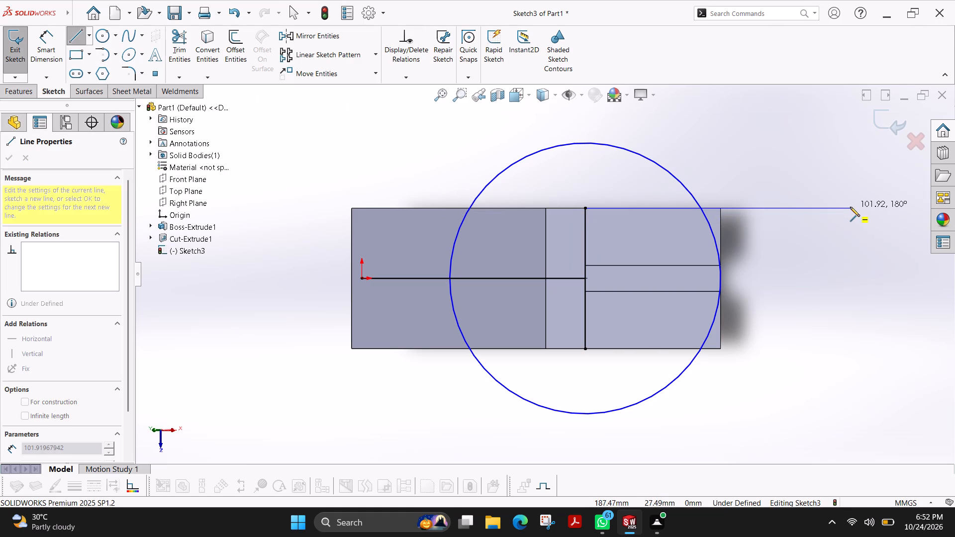
{"action": "left_click", "coordinate": [848, 207]}
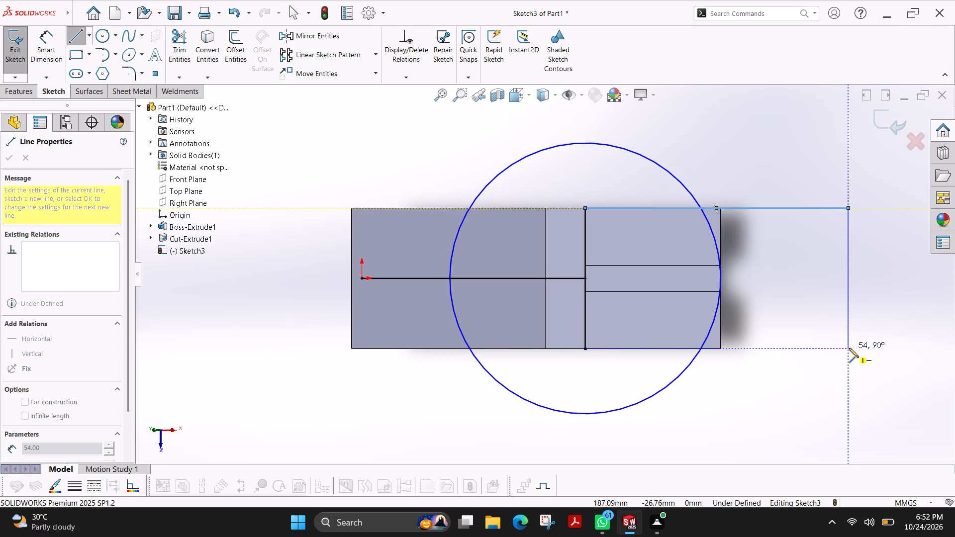
{"action": "left_click", "coordinate": [849, 348]}
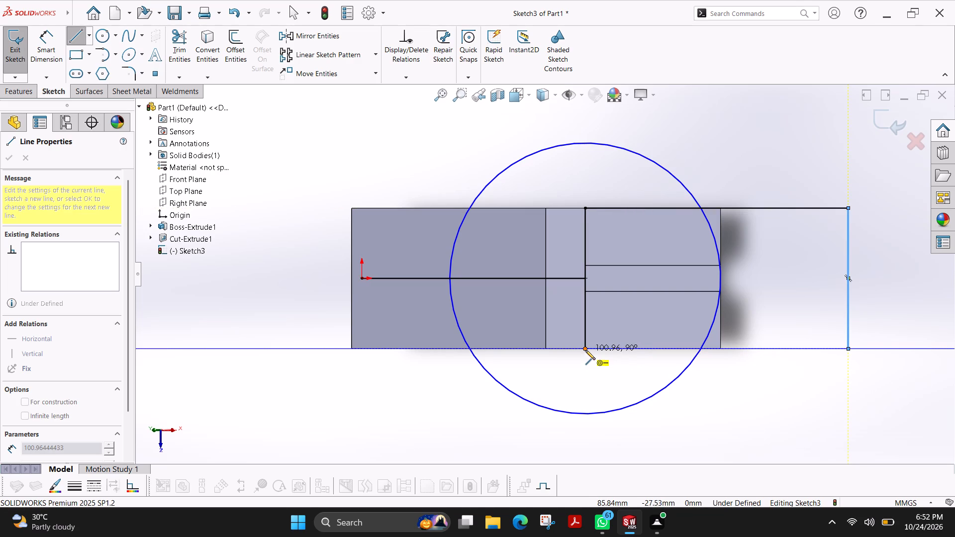
{"action": "left_click", "coordinate": [585, 350]}
{"action": "key", "text": "Escape"}
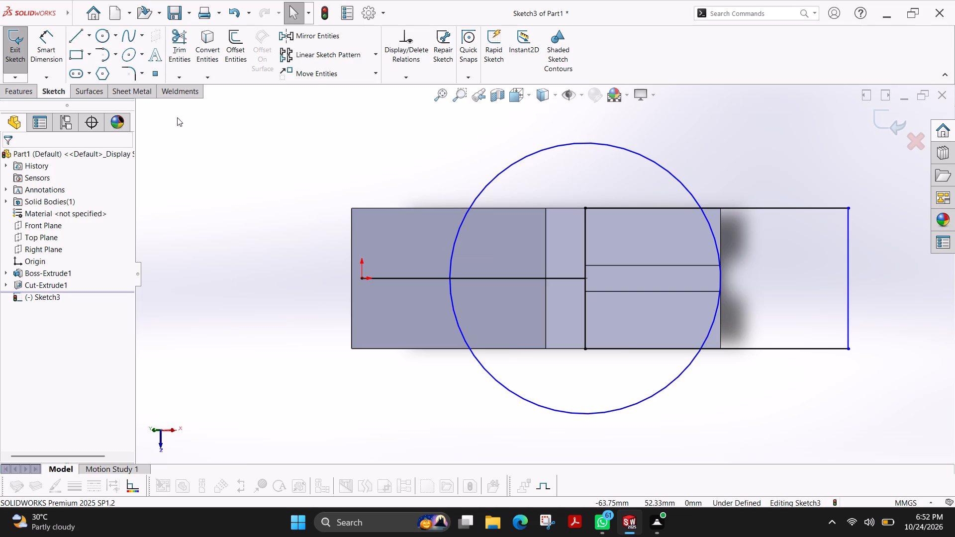
Trim away the circle outside the end arc and all lines inside it, leaving a closed profile beyond the arc.
{"action": "left_click", "coordinate": [172, 49]}
{"action": "left_click_drag", "start_coordinate": [681, 151], "coordinate": [661, 165]}
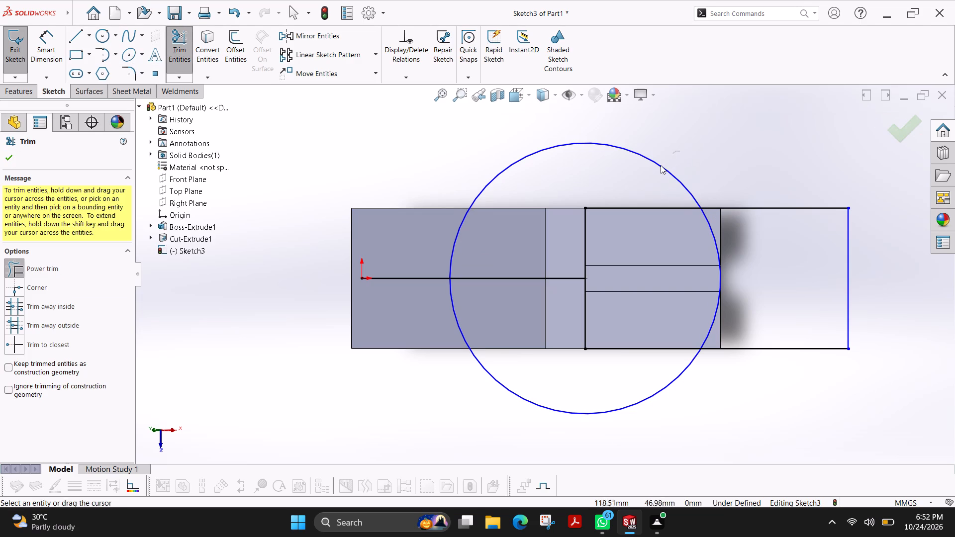
{"action": "left_click_drag", "start_coordinate": [661, 165], "coordinate": [602, 438]}
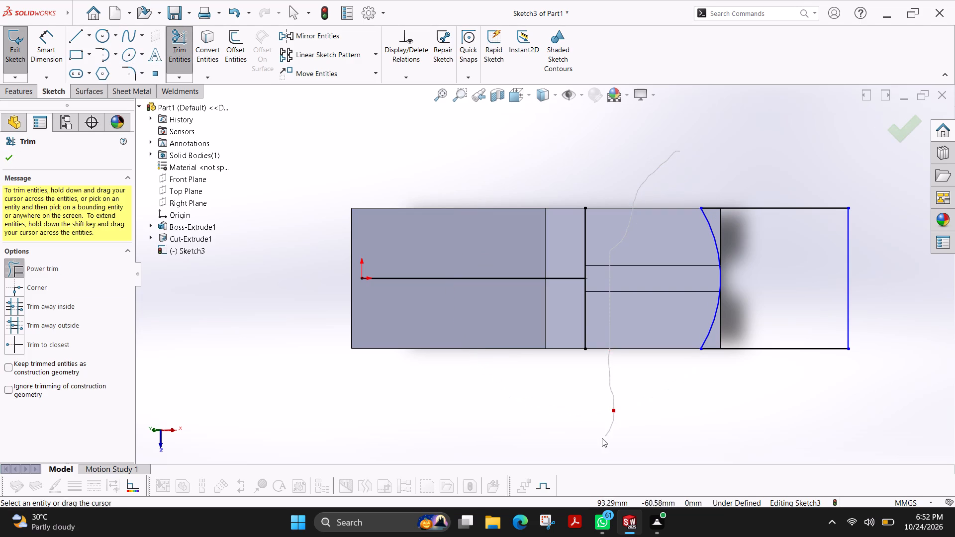
{"action": "left_click_drag", "start_coordinate": [602, 438], "coordinate": [594, 437]}
{"action": "left_click_drag", "start_coordinate": [618, 300], "coordinate": [580, 233]}
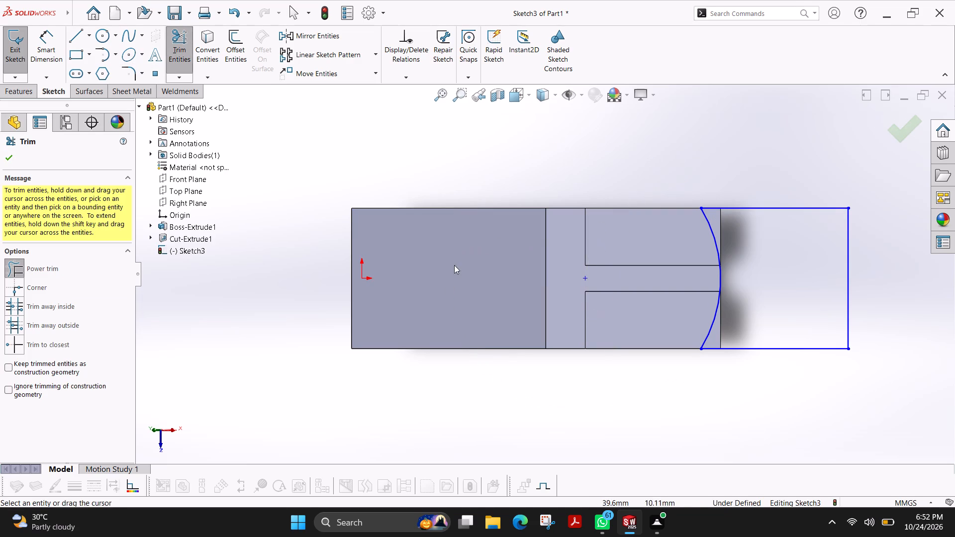
{"action": "left_click", "coordinate": [12, 155]}
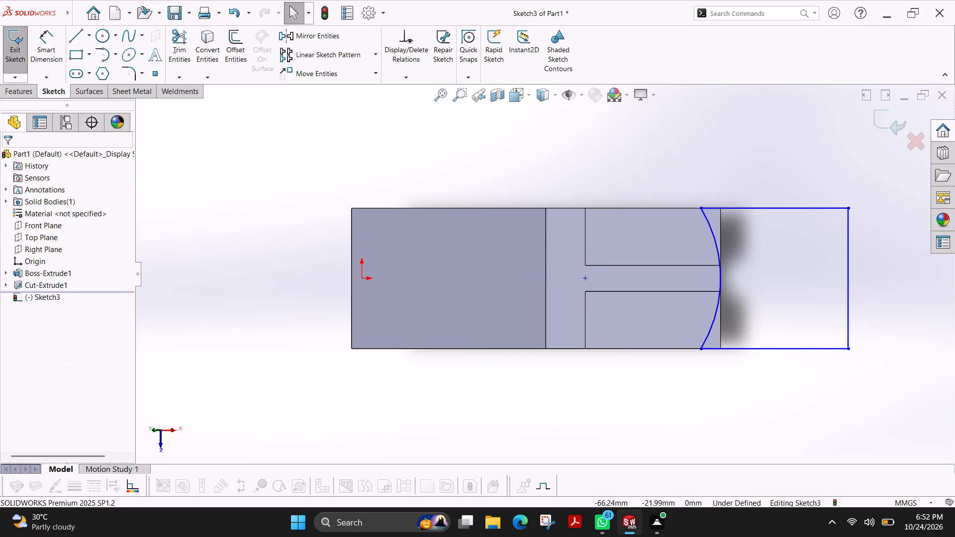
Cut-extrude the closed profile to round off the block's slotted end.
{"action": "left_click", "coordinate": [24, 96]}
{"action": "left_click", "coordinate": [178, 33]}
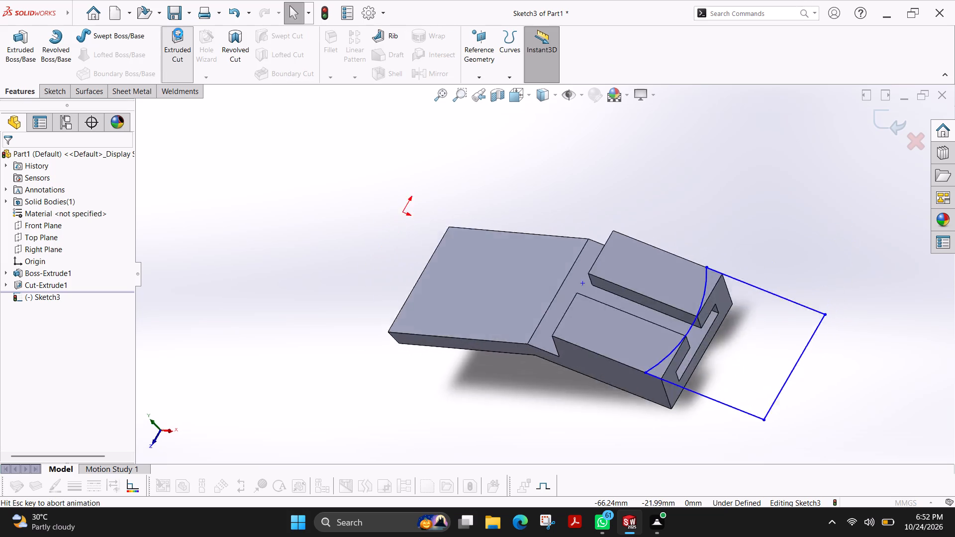
{"action": "left_click", "coordinate": [9, 158]}
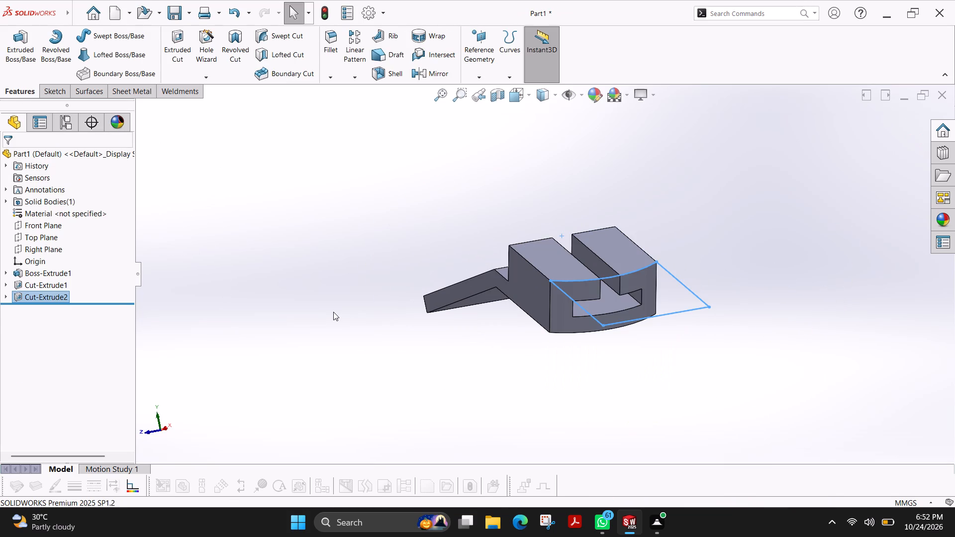
{"action": "key", "text": "Escape"}
Start a sketch on the flat bar's top face and draw a circle of about 3.5 mm radius near its upper outer corner.
{"action": "middle_click_drag", "start_coordinate": [345, 269], "coordinate": [430, 334], "text": "ctrl+shift"}
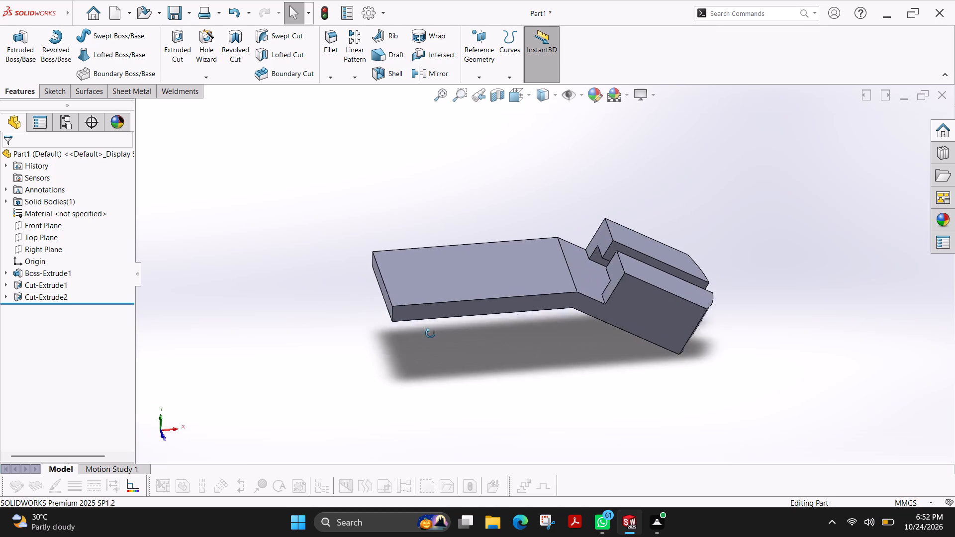
{"action": "middle_click_drag", "start_coordinate": [430, 334], "coordinate": [438, 346], "text": "ctrl+shift"}
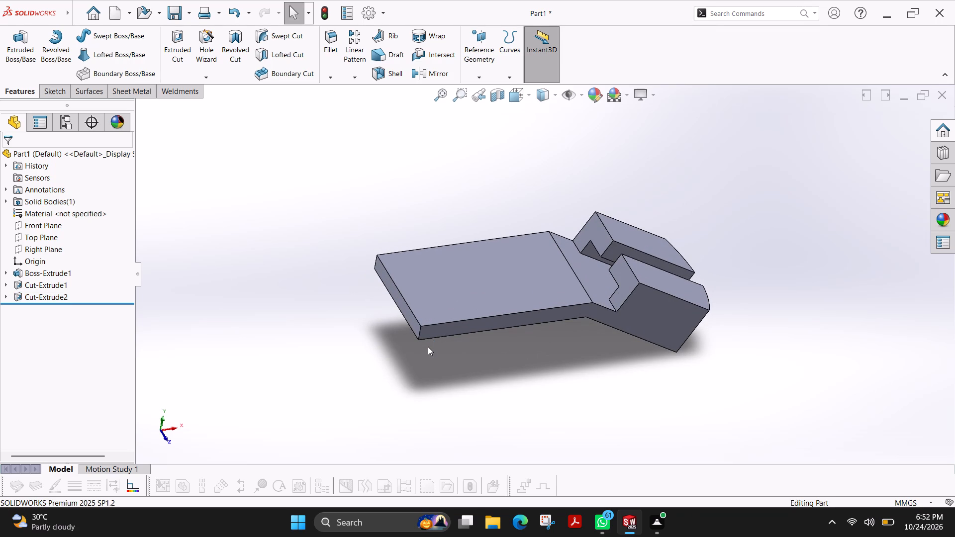
{"action": "left_click", "coordinate": [499, 275]}
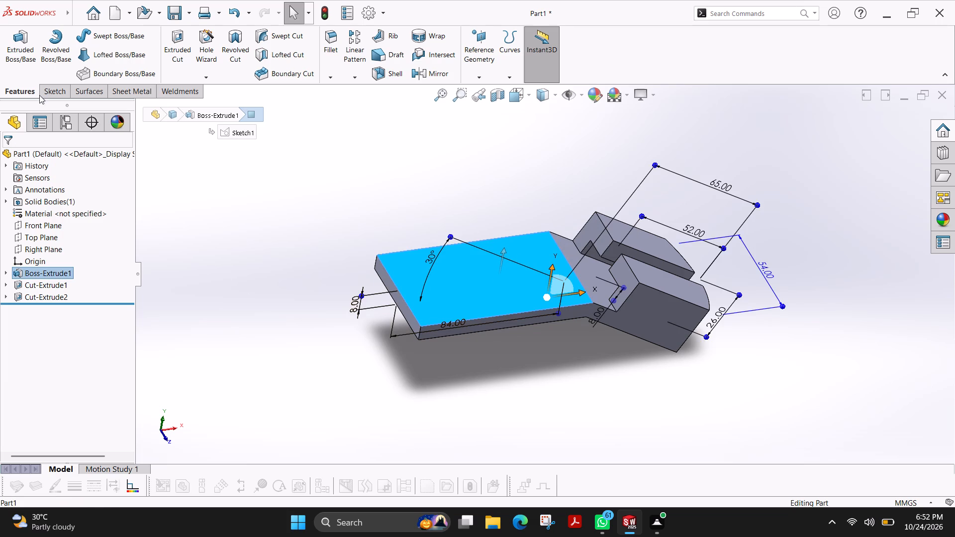
{"action": "left_click", "coordinate": [52, 94]}
{"action": "left_click", "coordinate": [12, 51]}
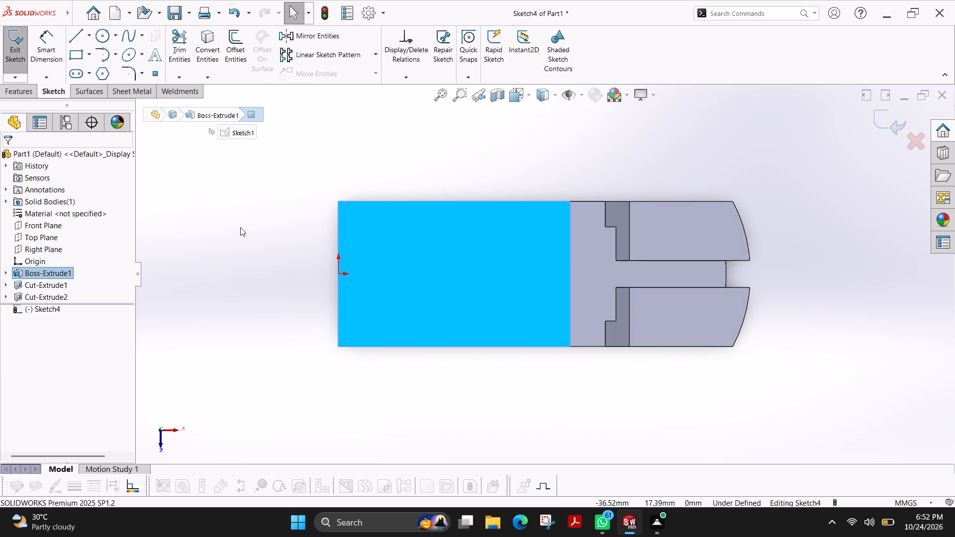
{"action": "key", "text": "Escape"}
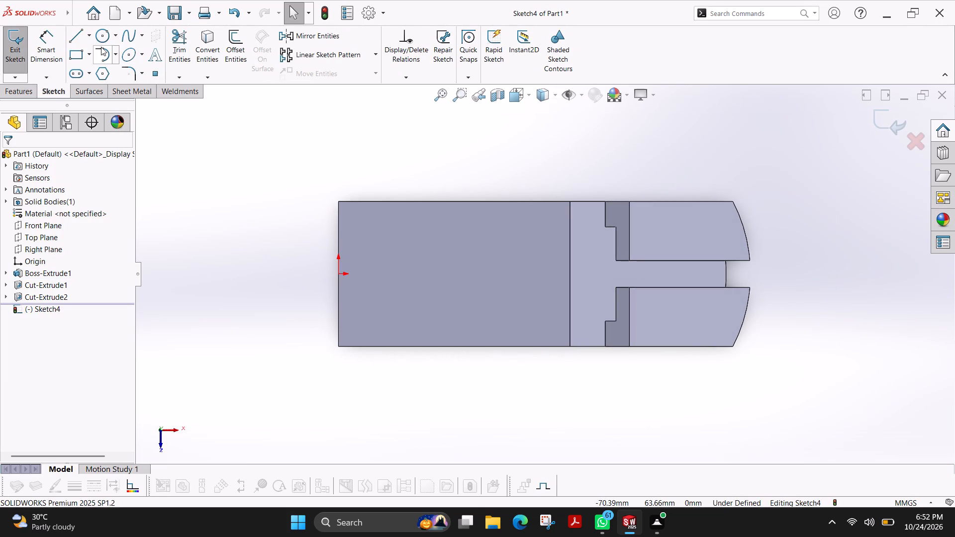
{"action": "left_click", "coordinate": [97, 38]}
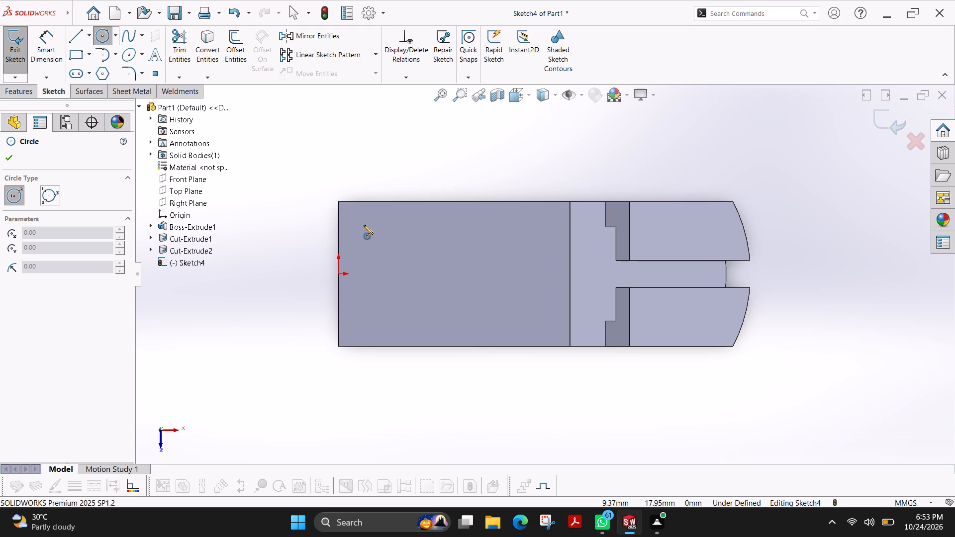
{"action": "left_click", "coordinate": [363, 225]}
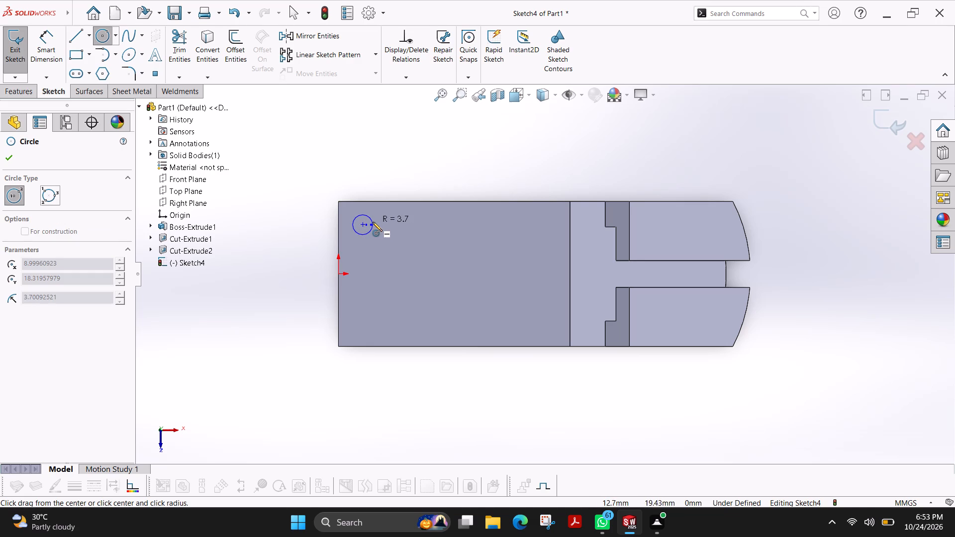
{"action": "left_click", "coordinate": [372, 222]}
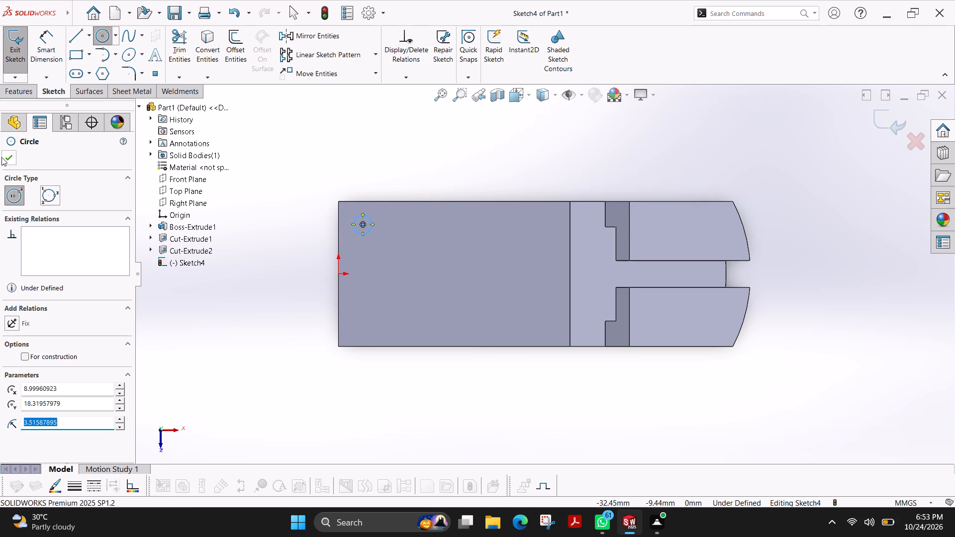
{"action": "left_click", "coordinate": [3, 157]}
Dimension the circle's diameter as 7 mm.
{"action": "left_click", "coordinate": [53, 45]}
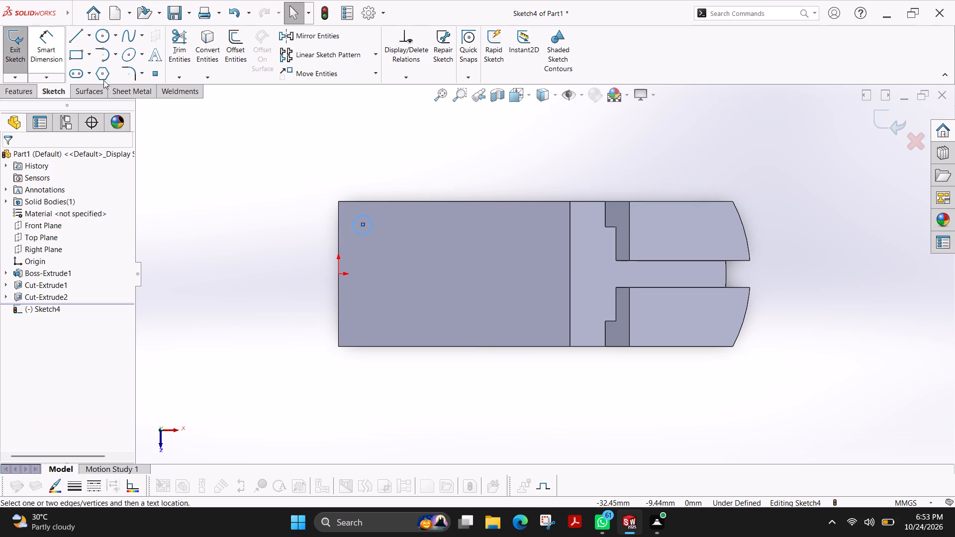
{"action": "left_click", "coordinate": [373, 226]}
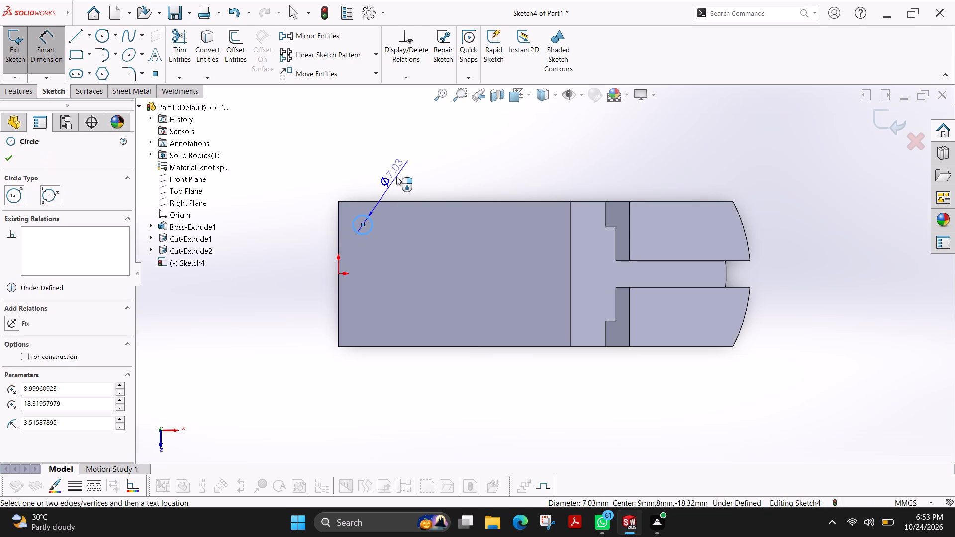
{"action": "left_click", "coordinate": [399, 169]}
{"action": "key", "text": "7"}
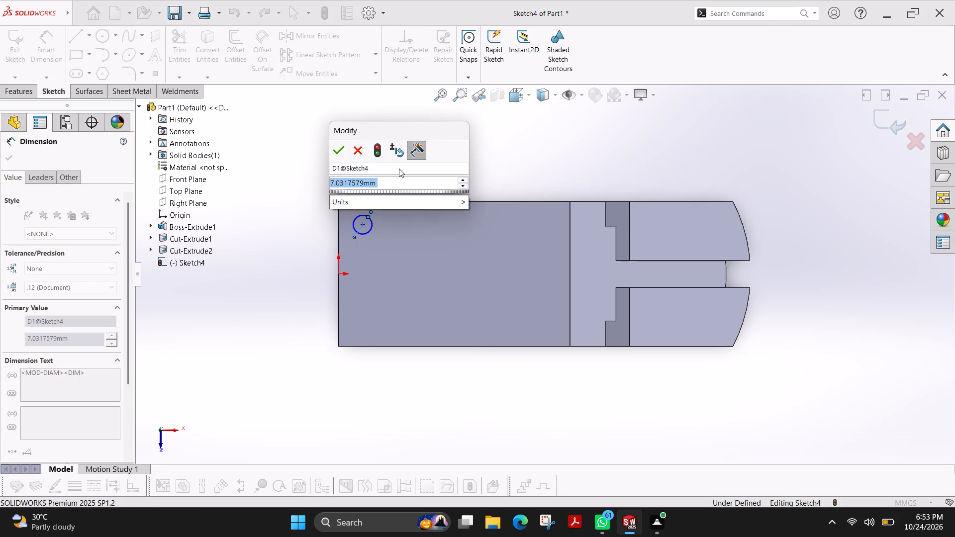
{"action": "key", "text": "Return"}
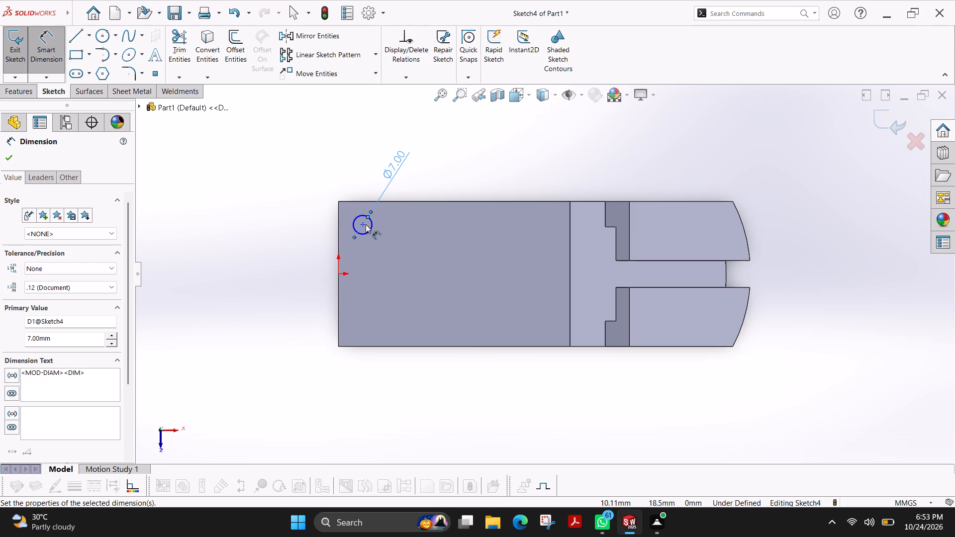
Dimension the circle's centre 11 mm from the bar's upper long edge and 11 mm from its outer end edge.
{"action": "left_click", "coordinate": [364, 225]}
{"action": "left_click", "coordinate": [360, 200]}
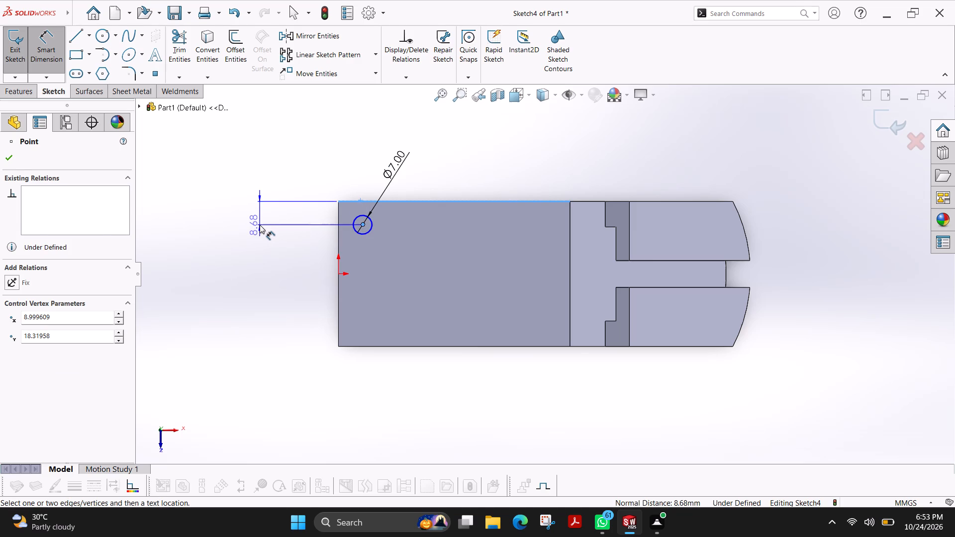
{"action": "left_click", "coordinate": [260, 225]}
{"action": "type", "text": "11"}
{"action": "key", "text": "Return"}
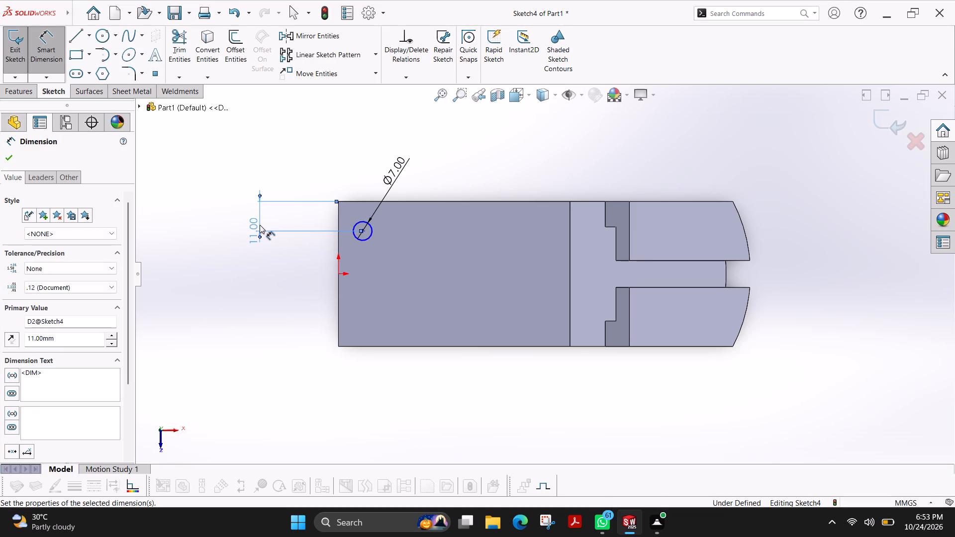
{"action": "left_click", "coordinate": [338, 241]}
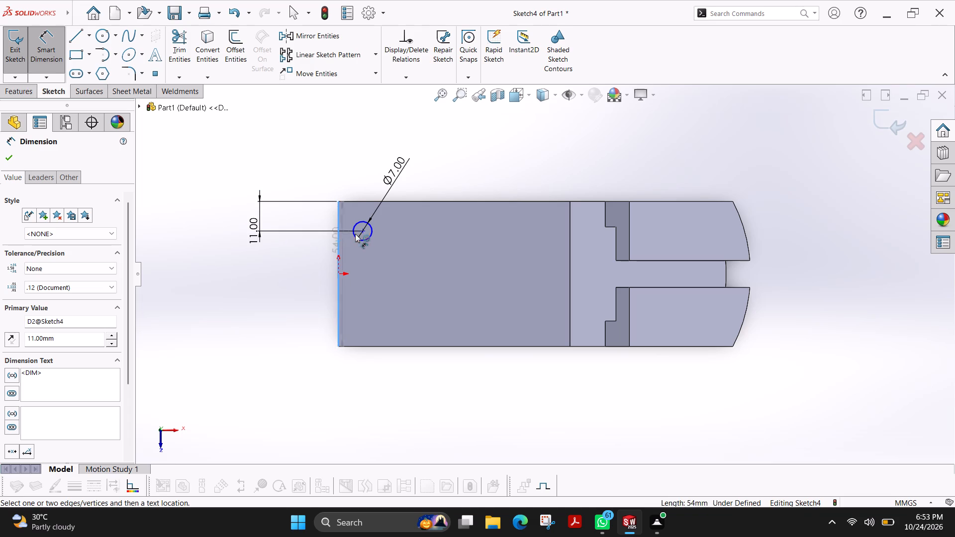
{"action": "left_click", "coordinate": [361, 229]}
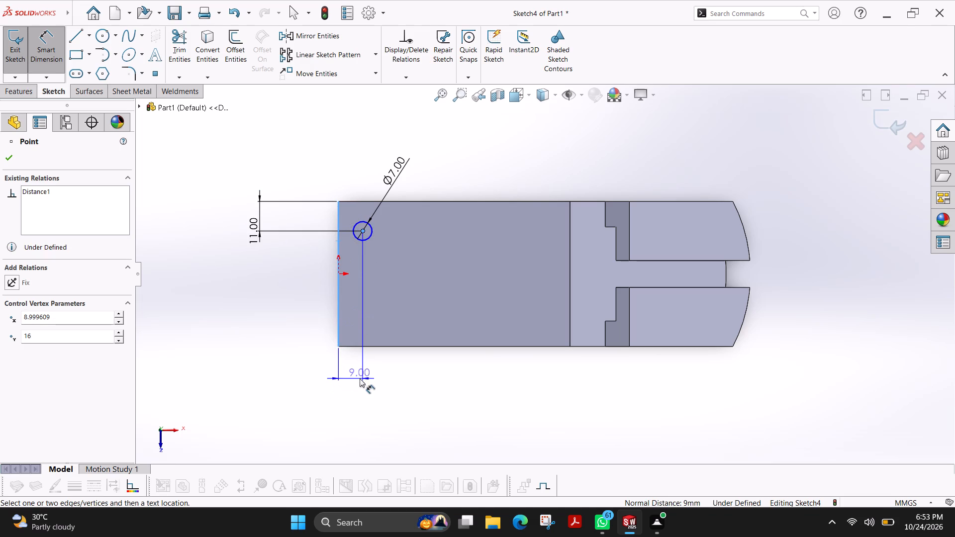
{"action": "left_click", "coordinate": [351, 394]}
{"action": "type", "text": "11"}
{"action": "key", "text": "Return"}
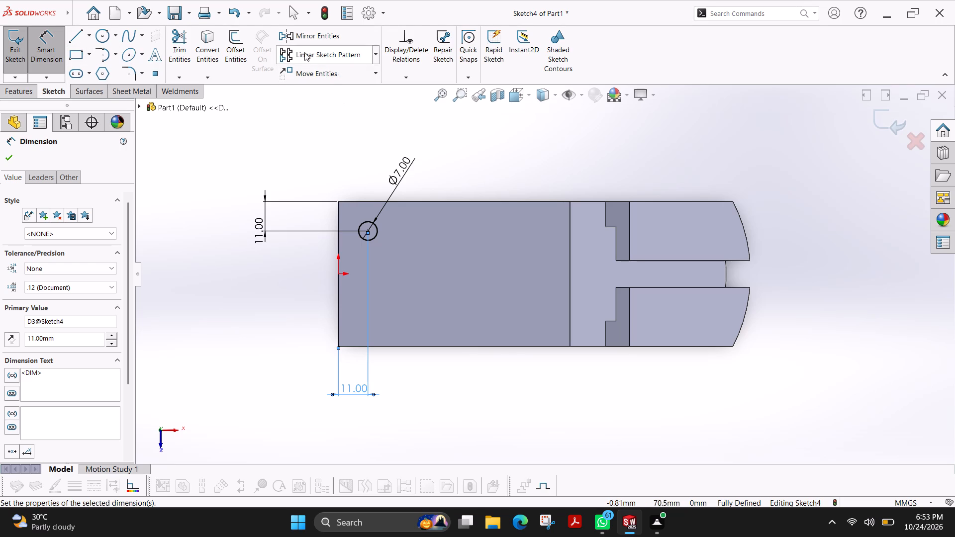
Create a linear sketch pattern of the 7 mm circle along the X-axis with 3 instances spaced 32 mm apart.
{"action": "left_click", "coordinate": [342, 59]}
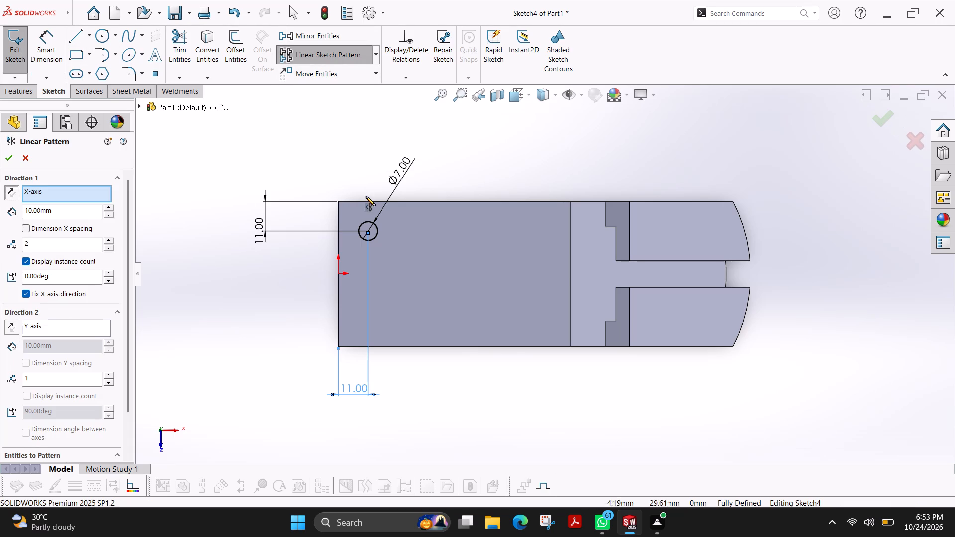
{"action": "left_click", "coordinate": [378, 234]}
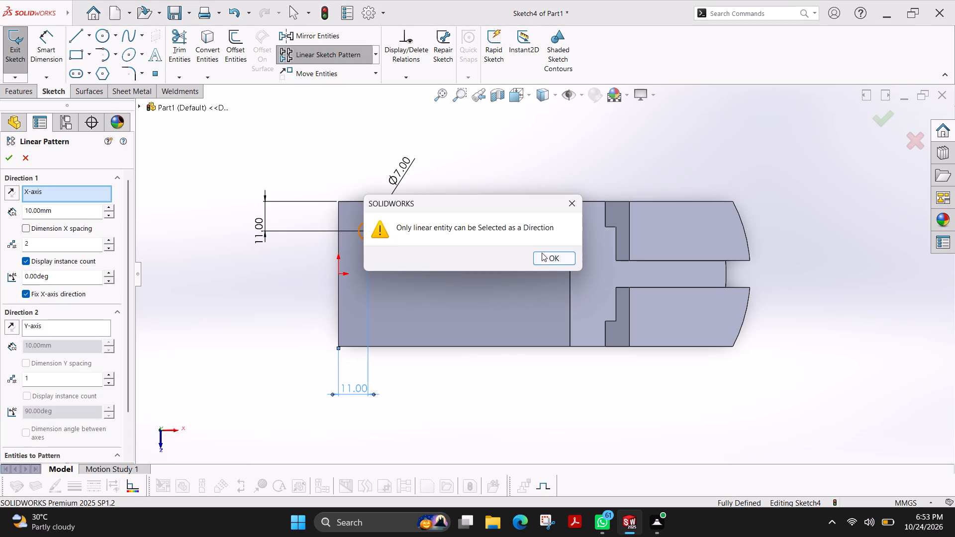
{"action": "left_click", "coordinate": [568, 265]}
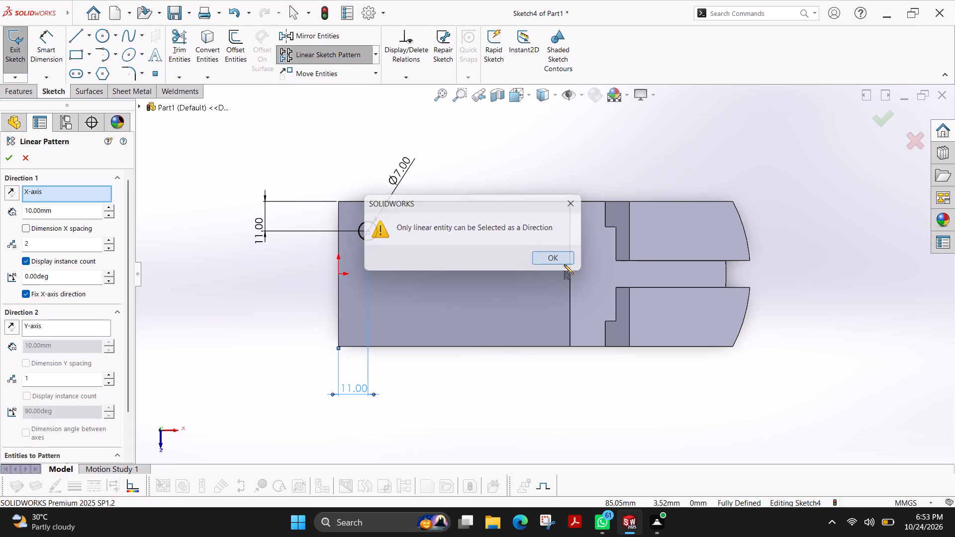
{"action": "scroll", "coordinate": [99, 285], "scroll_direction": "down", "scroll_amount": 2}
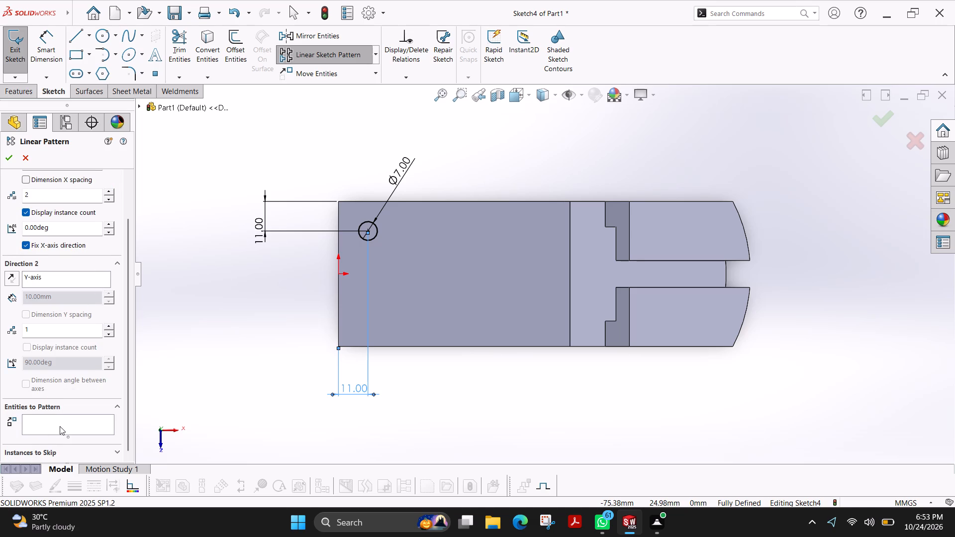
{"action": "left_click", "coordinate": [60, 426]}
{"action": "left_click", "coordinate": [376, 230]}
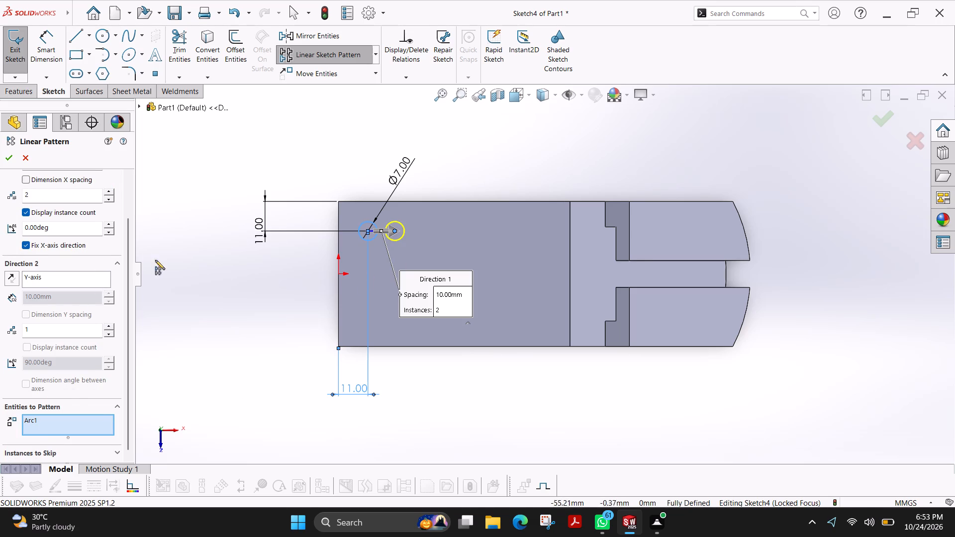
{"action": "scroll", "coordinate": [96, 218], "scroll_direction": "up", "scroll_amount": 3}
{"action": "left_click", "coordinate": [110, 239]}
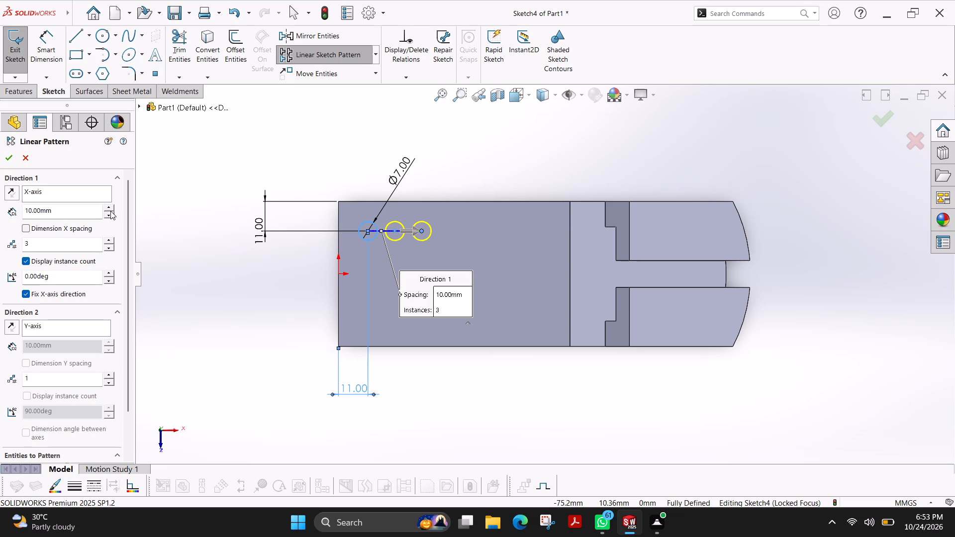
{"action": "double_click", "coordinate": [93, 210]}
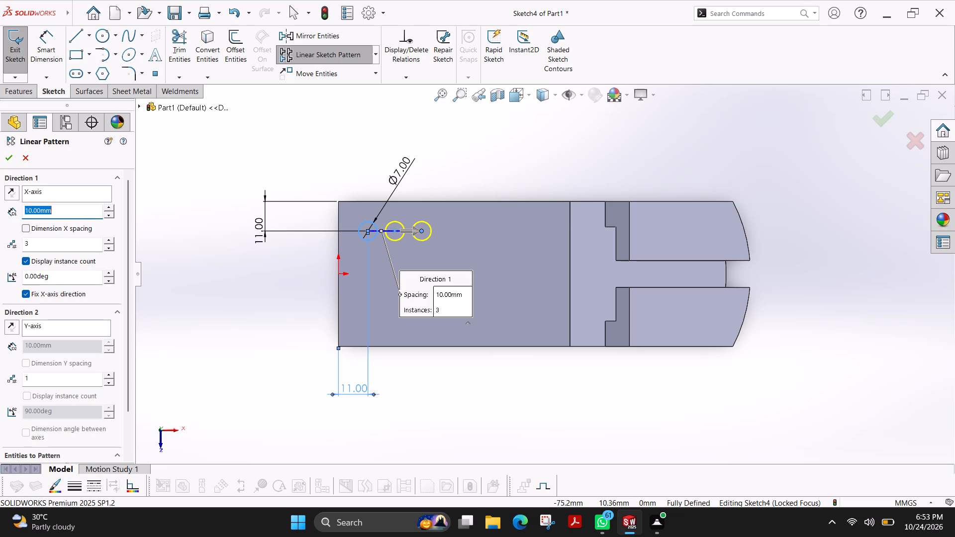
{"action": "type", "text": "32"}
{"action": "key", "text": "Return"}
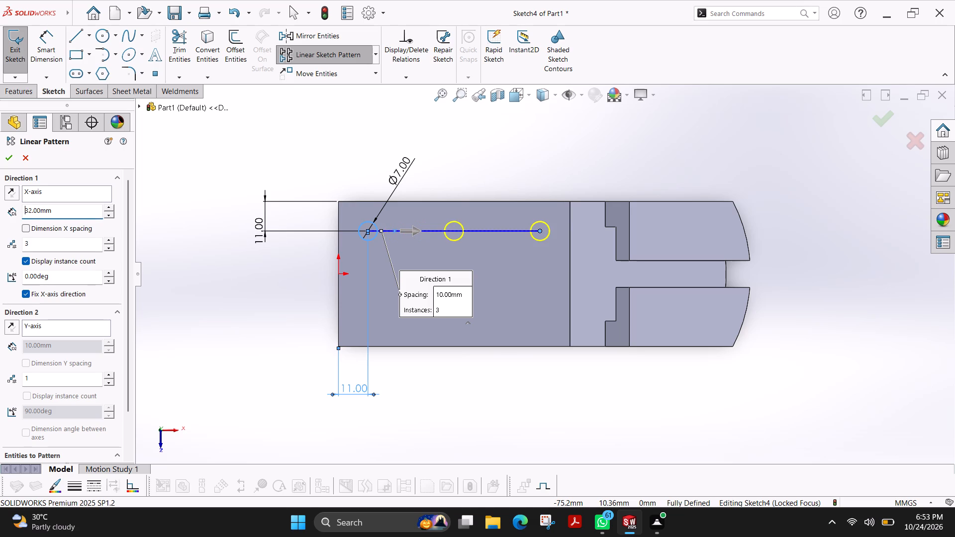
{"action": "left_click", "coordinate": [8, 162]}
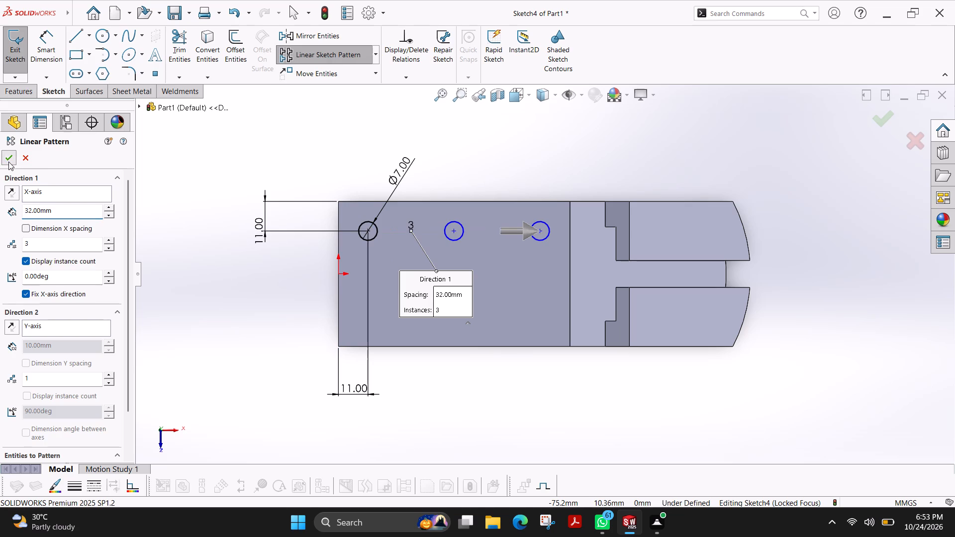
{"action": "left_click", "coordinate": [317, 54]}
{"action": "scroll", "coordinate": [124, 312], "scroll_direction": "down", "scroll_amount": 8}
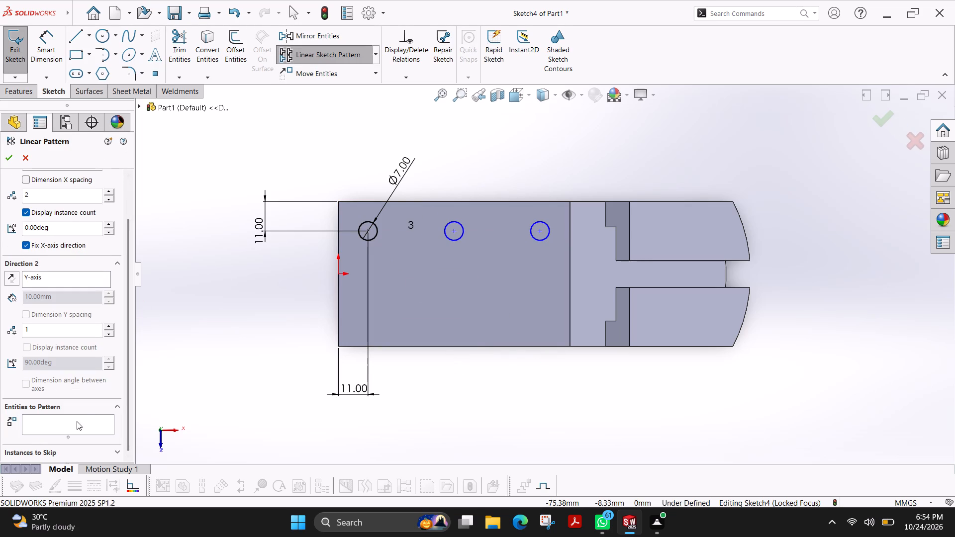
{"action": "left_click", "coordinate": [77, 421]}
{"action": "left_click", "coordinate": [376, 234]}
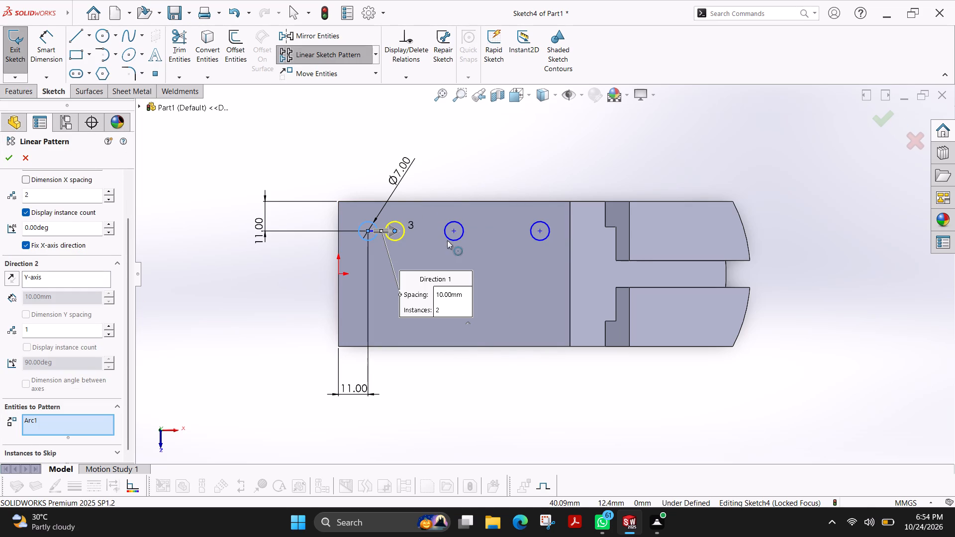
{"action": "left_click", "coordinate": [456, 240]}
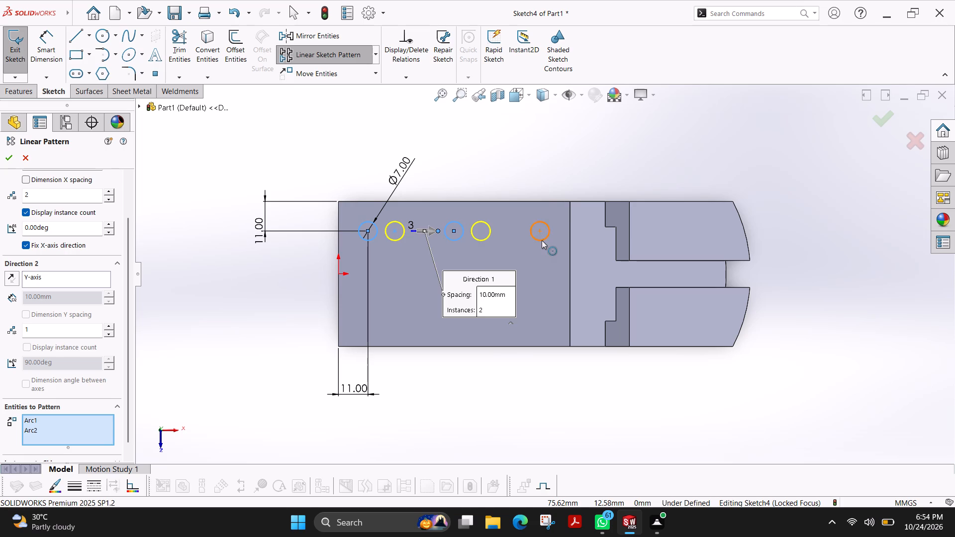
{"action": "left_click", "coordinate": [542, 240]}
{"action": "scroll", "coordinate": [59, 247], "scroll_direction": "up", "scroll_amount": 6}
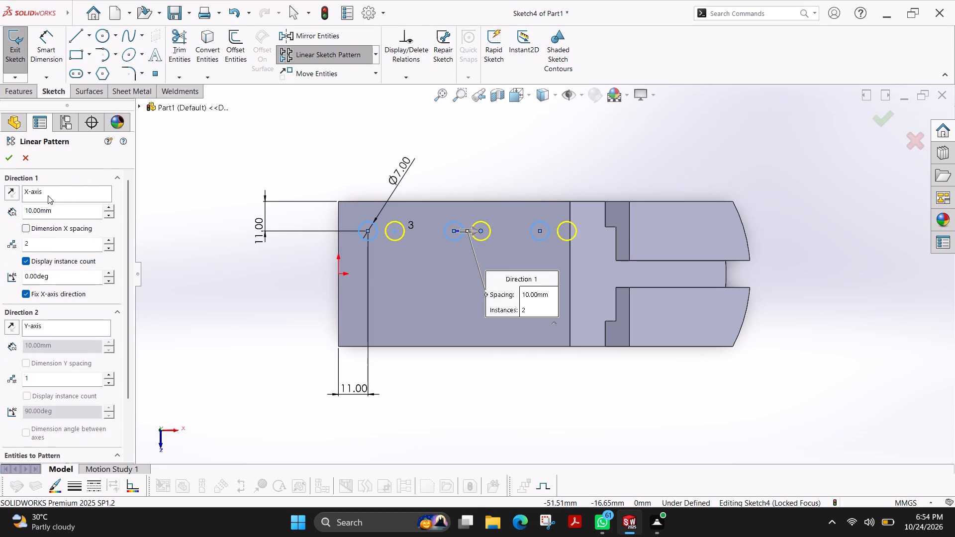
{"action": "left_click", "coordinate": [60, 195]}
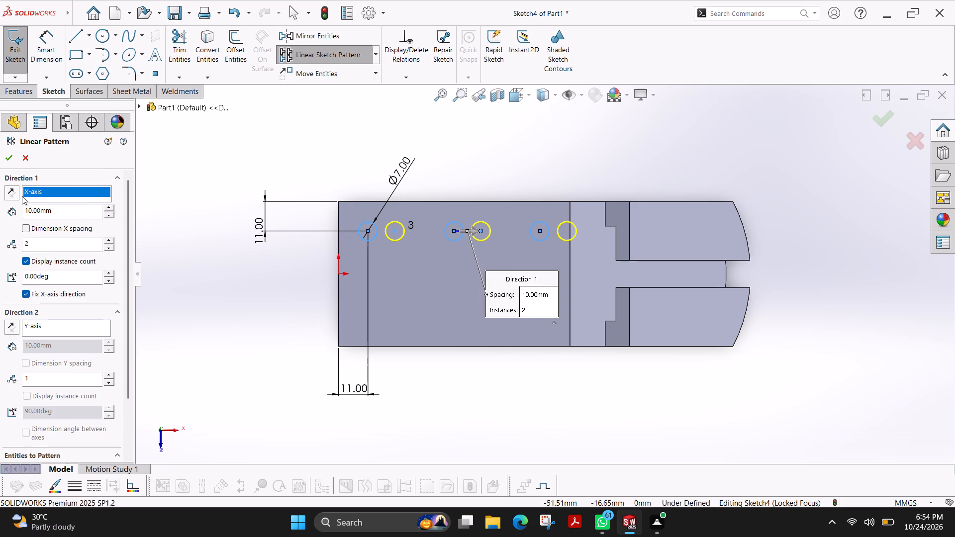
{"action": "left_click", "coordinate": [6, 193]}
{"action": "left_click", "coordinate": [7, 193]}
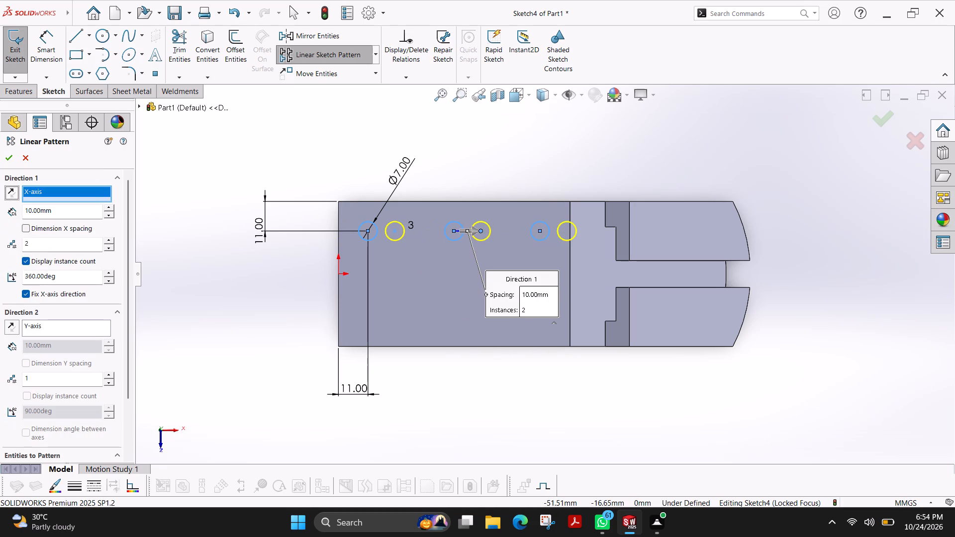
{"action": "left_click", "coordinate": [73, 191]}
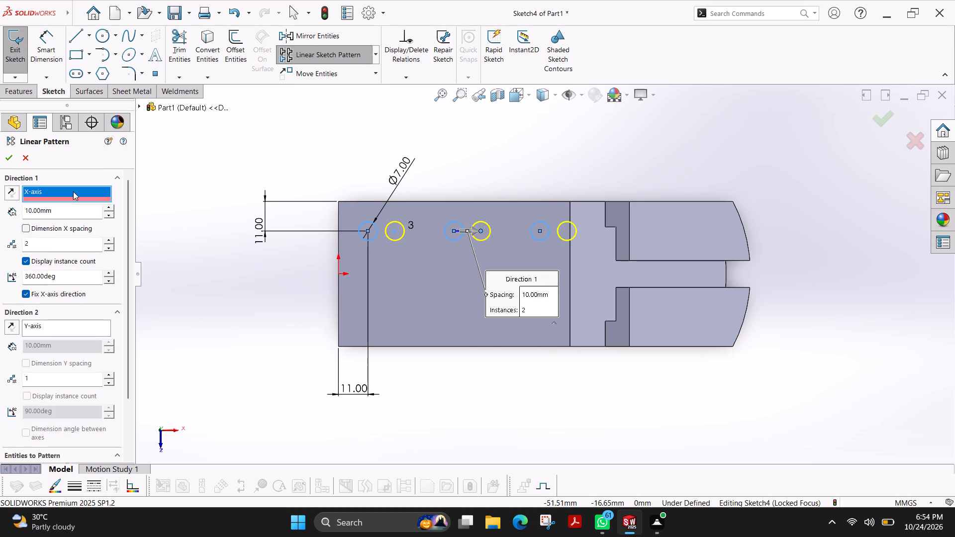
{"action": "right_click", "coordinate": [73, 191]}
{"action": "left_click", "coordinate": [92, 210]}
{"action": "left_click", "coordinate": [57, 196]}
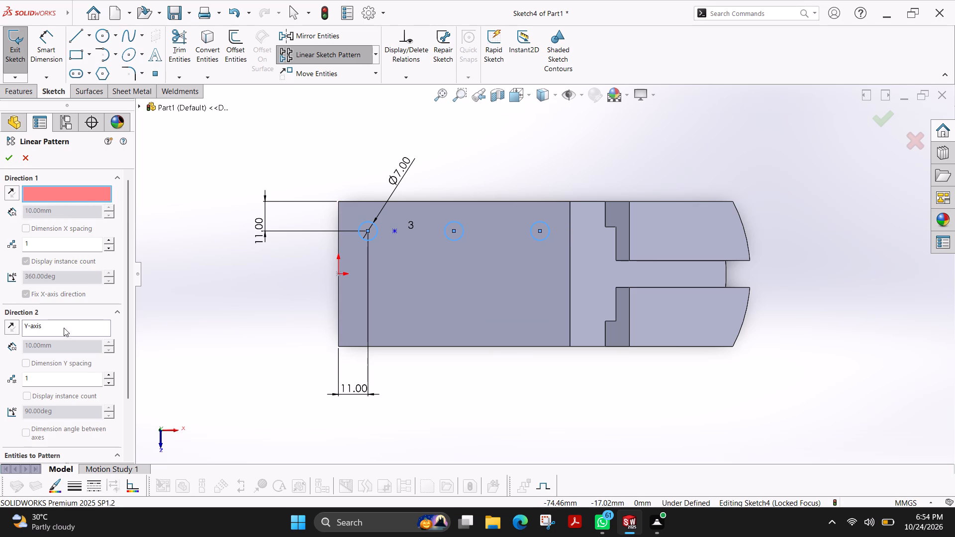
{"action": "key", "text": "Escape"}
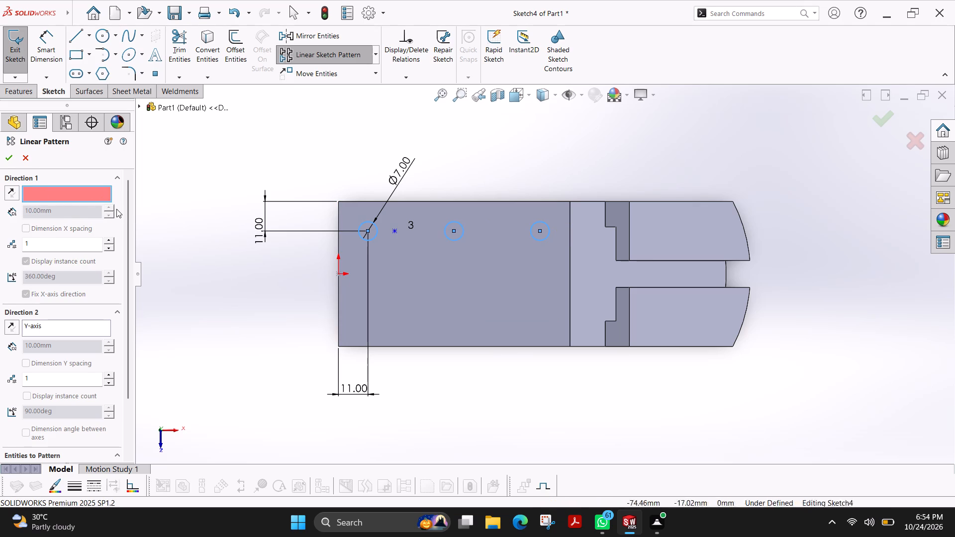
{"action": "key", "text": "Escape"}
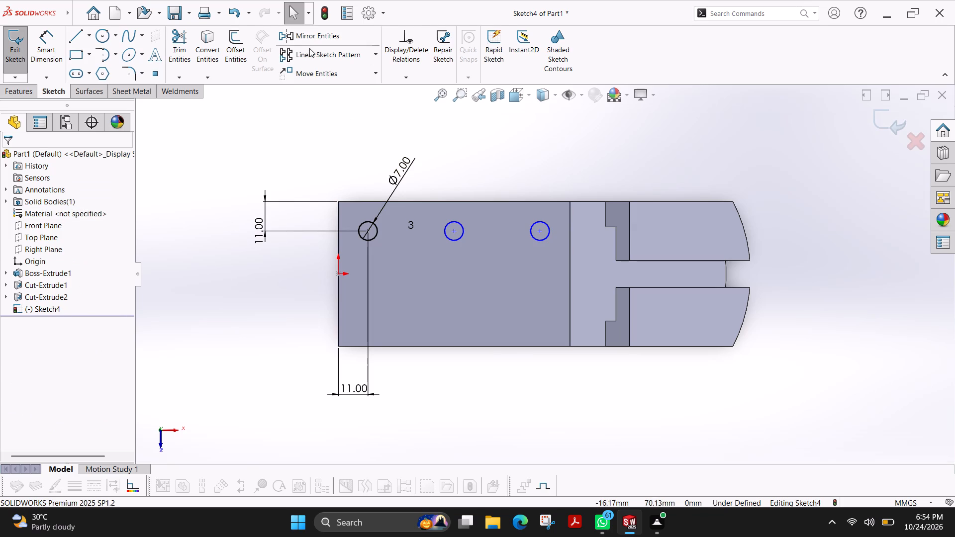
Start a linear sketch pattern of the row's three circles, turning off the X-axis direction fix and the Direction 1 instance count display.
{"action": "left_click", "coordinate": [309, 48]}
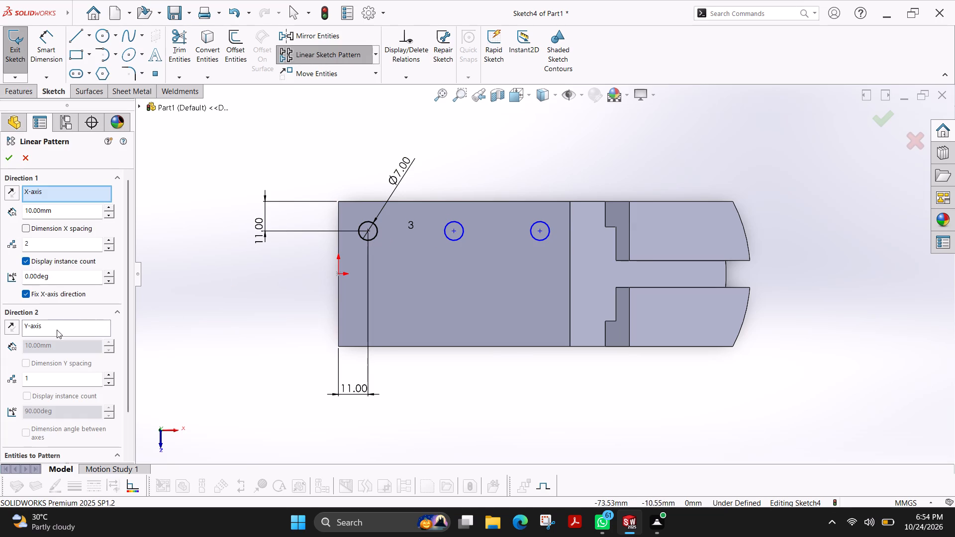
{"action": "left_click", "coordinate": [57, 330]}
{"action": "scroll", "coordinate": [77, 362], "scroll_direction": "down", "scroll_amount": 4}
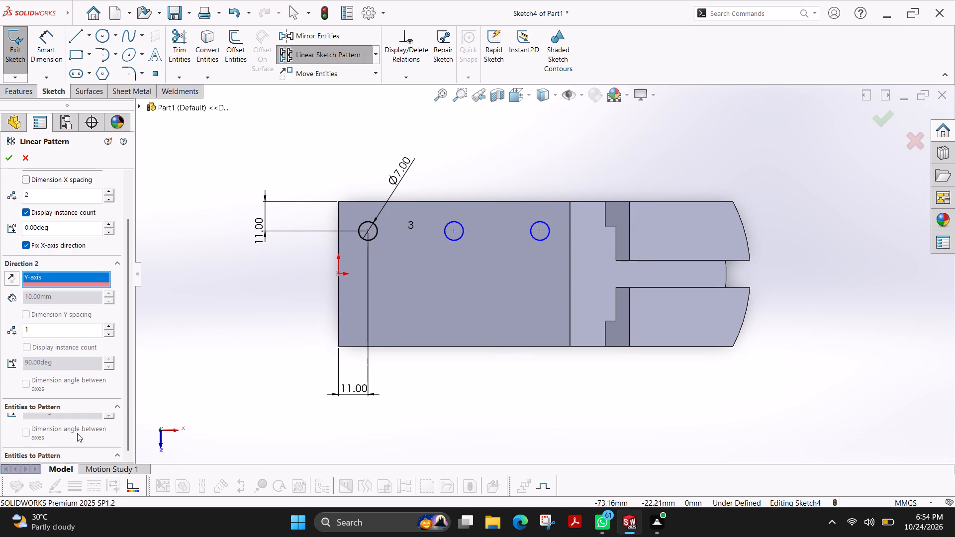
{"action": "left_click", "coordinate": [77, 432]}
{"action": "left_click", "coordinate": [375, 234]}
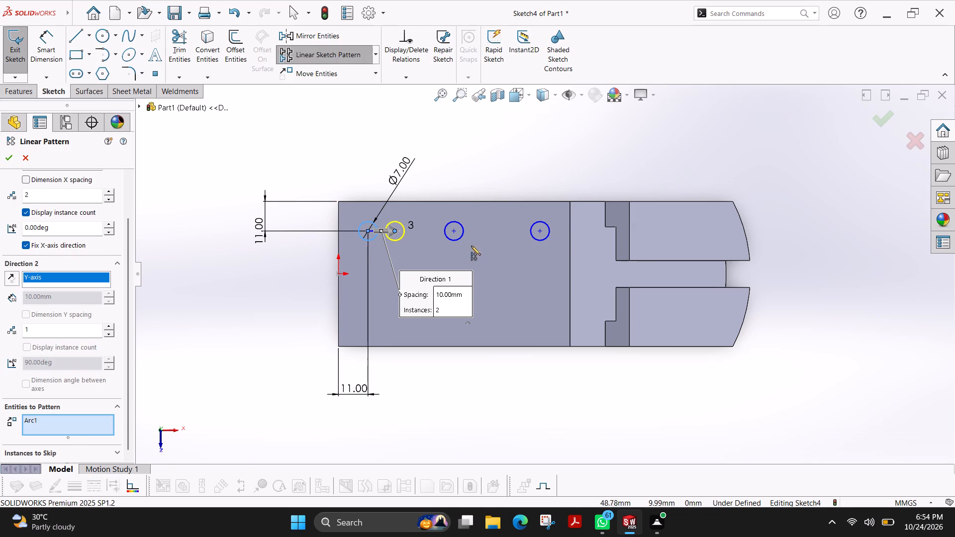
{"action": "left_click", "coordinate": [459, 236]}
{"action": "left_click", "coordinate": [543, 239]}
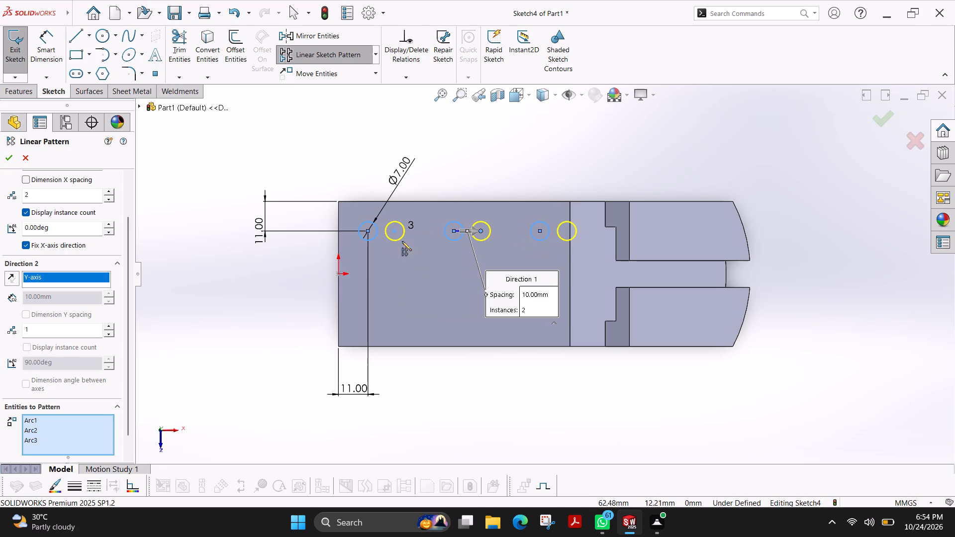
{"action": "scroll", "coordinate": [127, 247], "scroll_direction": "up", "scroll_amount": 2}
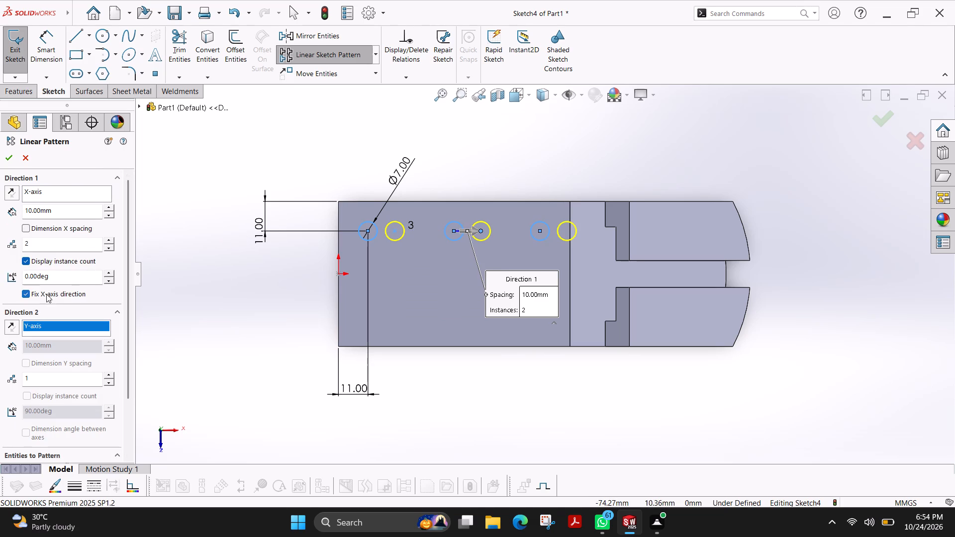
{"action": "left_click", "coordinate": [31, 293]}
{"action": "left_click", "coordinate": [33, 363]}
{"action": "left_click", "coordinate": [27, 266]}
{"action": "left_click", "coordinate": [38, 227]}
{"action": "left_click", "coordinate": [38, 227]}
{"action": "scroll", "coordinate": [34, 363], "scroll_direction": "down", "scroll_amount": 1}
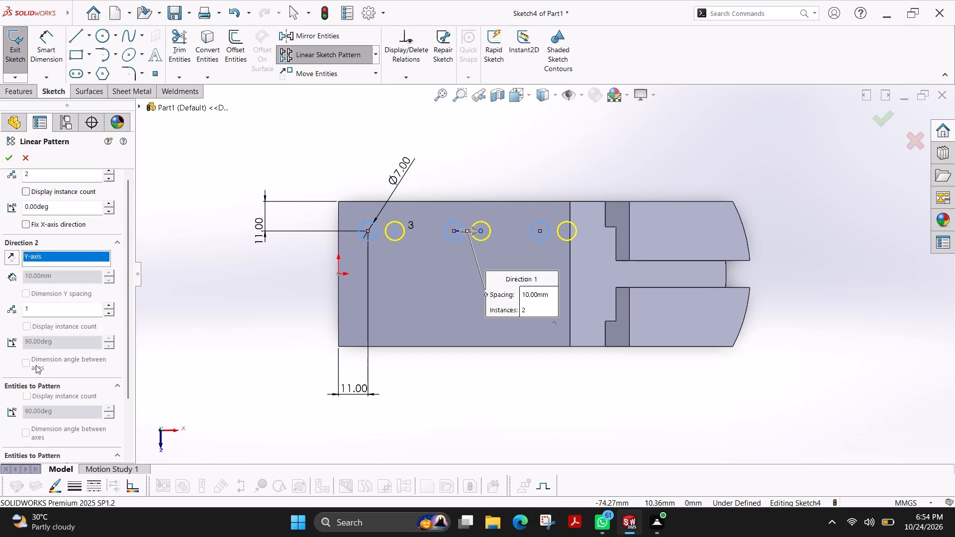
{"action": "scroll", "coordinate": [36, 365], "scroll_direction": "down", "scroll_amount": 4}
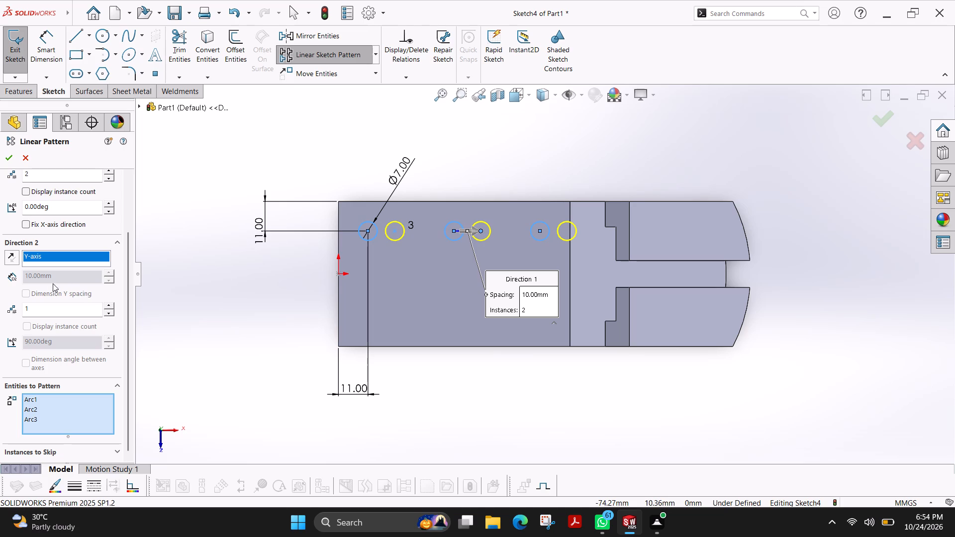
{"action": "scroll", "coordinate": [113, 224], "scroll_direction": "up", "scroll_amount": 3}
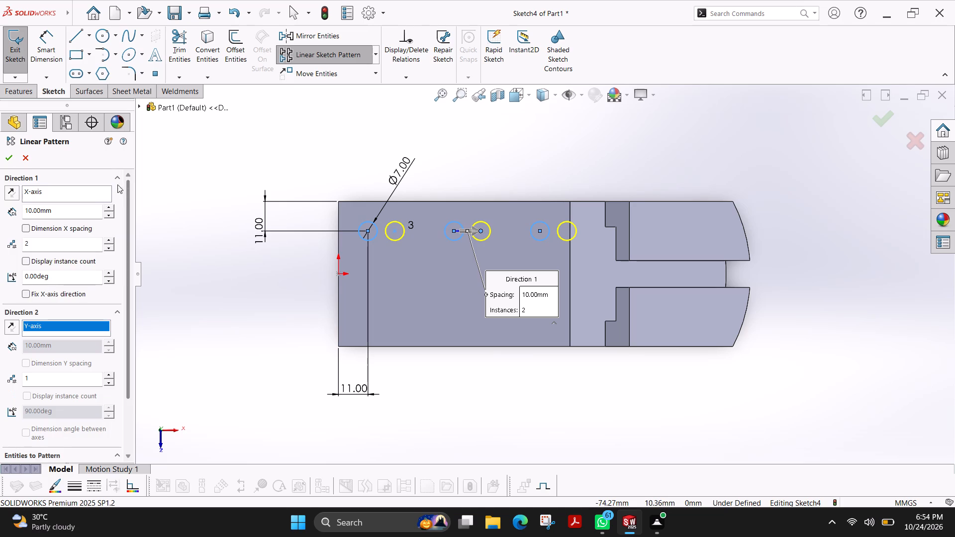
Pattern the row of three circles along the reversed Y-axis with 2 instances spaced 32 mm, reducing the X-axis count to 1.
{"action": "left_click", "coordinate": [113, 180]}
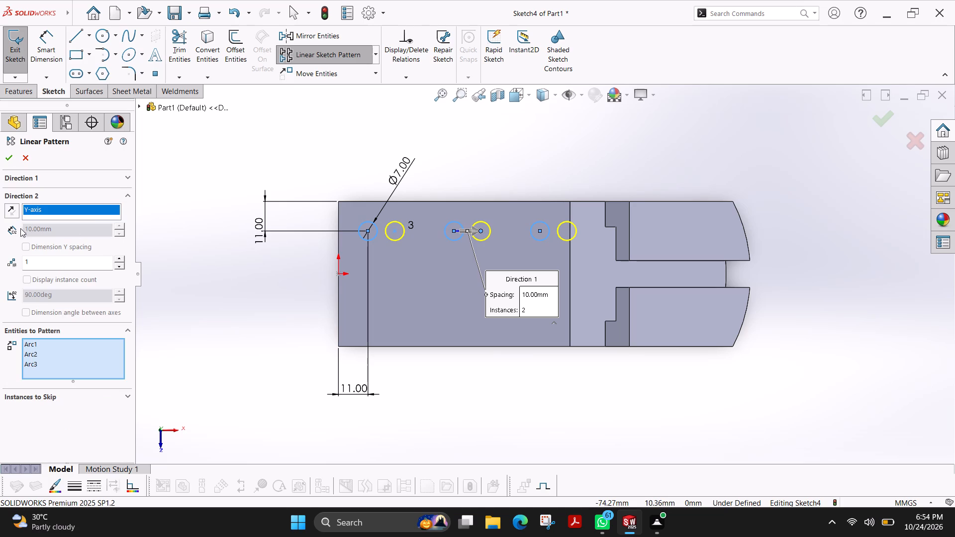
{"action": "left_click", "coordinate": [14, 229]}
{"action": "left_click", "coordinate": [51, 268]}
{"action": "double_click", "coordinate": [121, 262]}
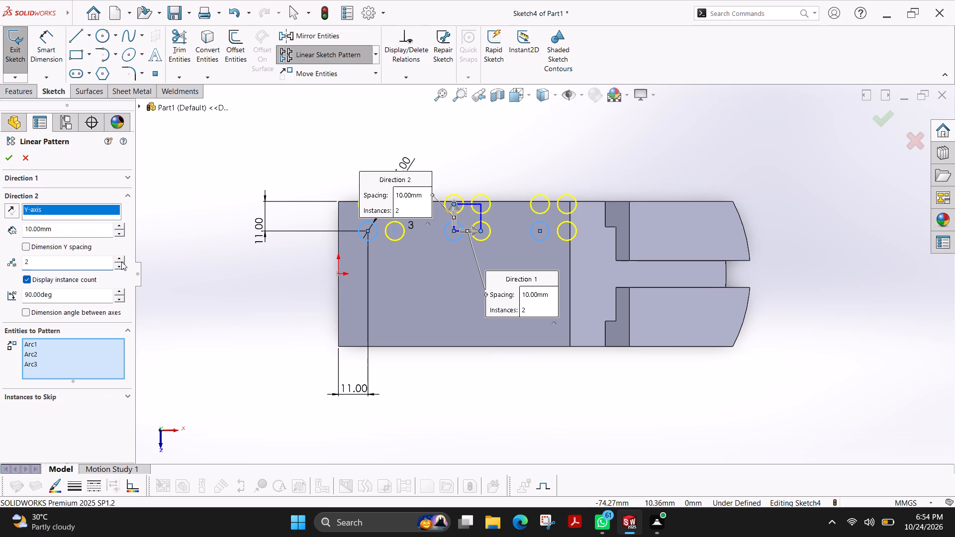
{"action": "scroll", "coordinate": [78, 218], "scroll_direction": "down", "scroll_amount": 3}
{"action": "scroll", "coordinate": [77, 218], "scroll_direction": "up", "scroll_amount": 2}
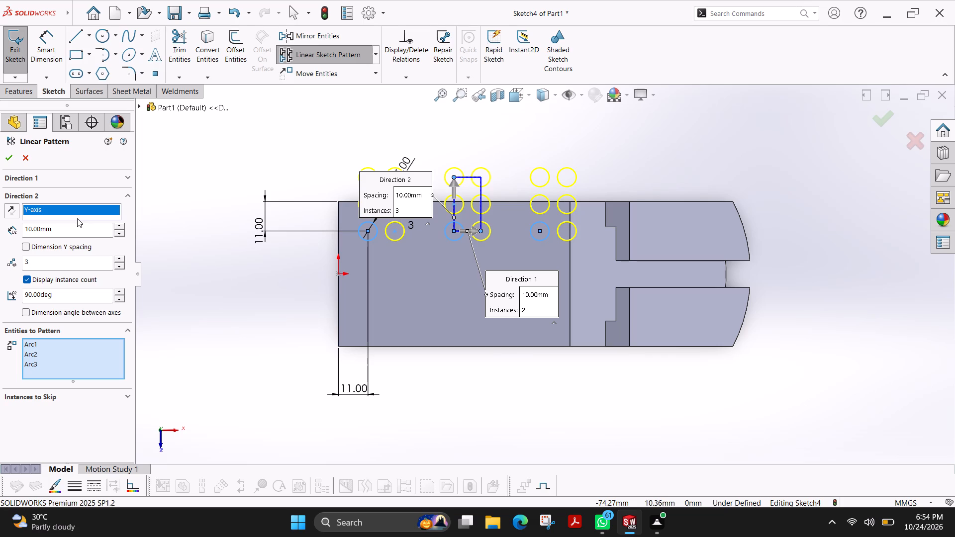
{"action": "scroll", "coordinate": [77, 218], "scroll_direction": "up", "scroll_amount": 4}
{"action": "left_click", "coordinate": [122, 178]}
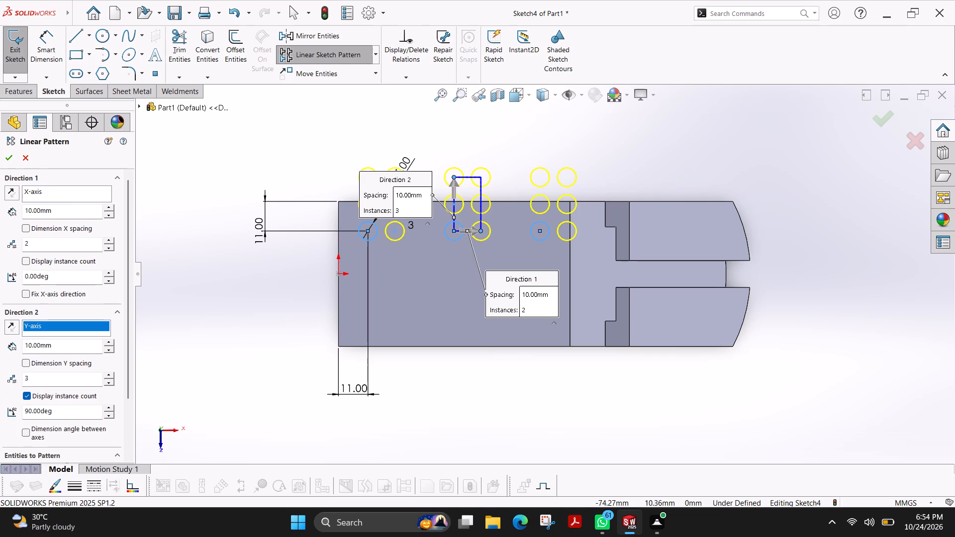
{"action": "double_click", "coordinate": [113, 248]}
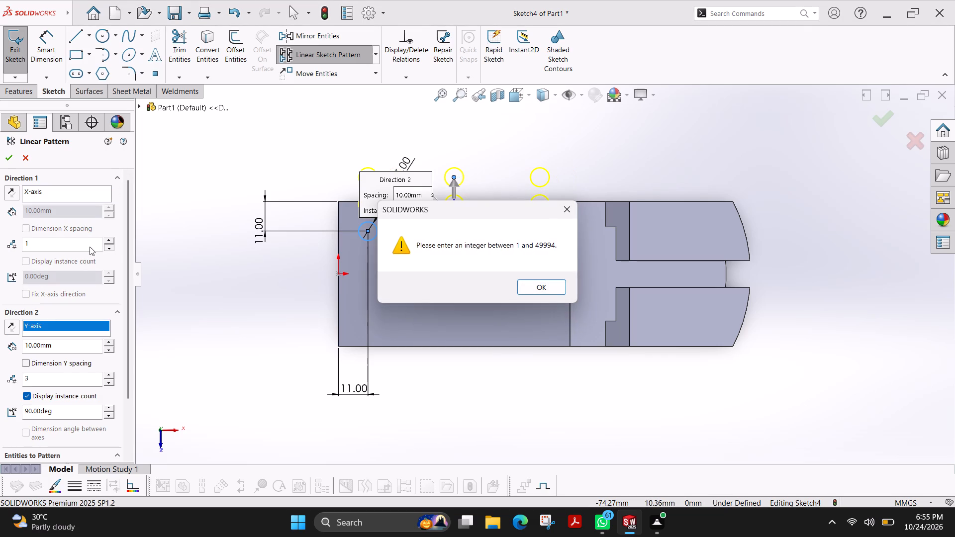
{"action": "left_click", "coordinate": [534, 284]}
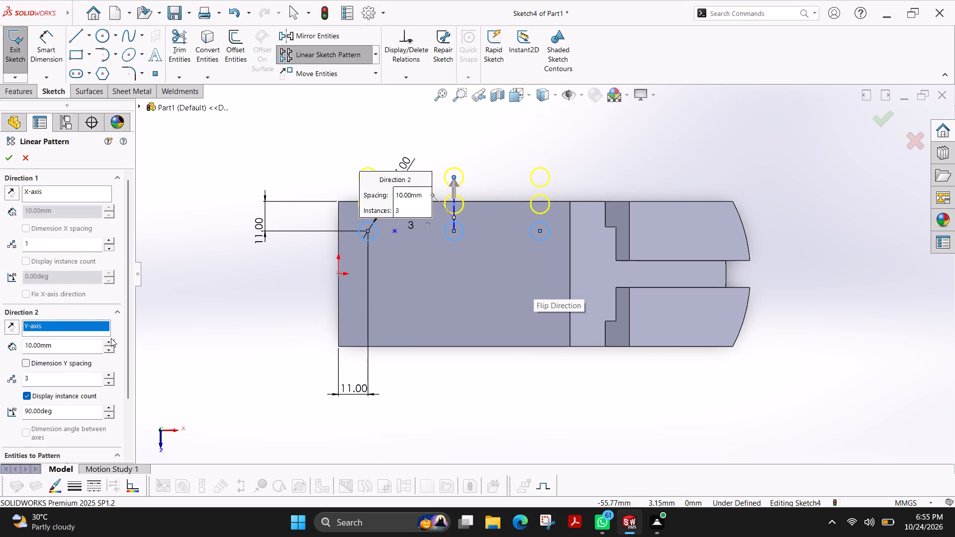
{"action": "left_click", "coordinate": [10, 322]}
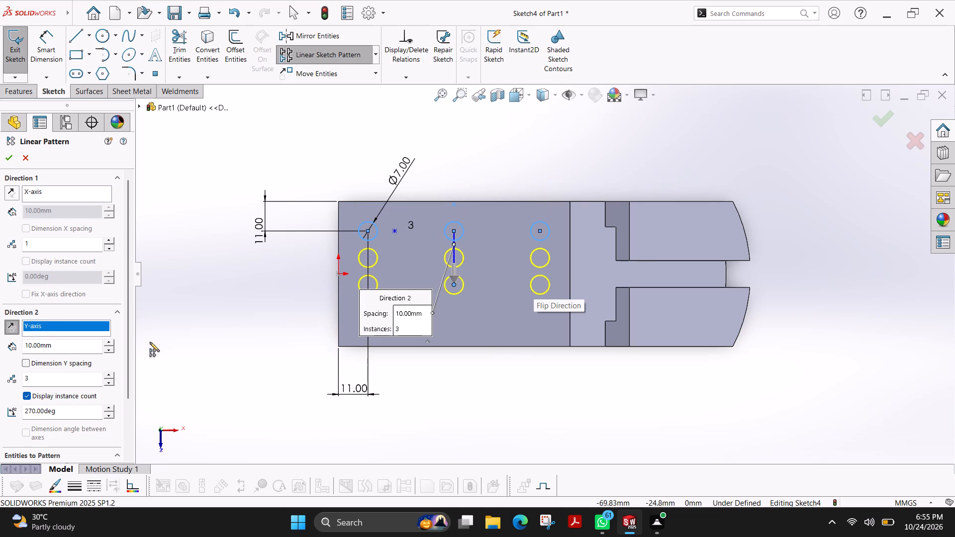
{"action": "left_click", "coordinate": [109, 384]}
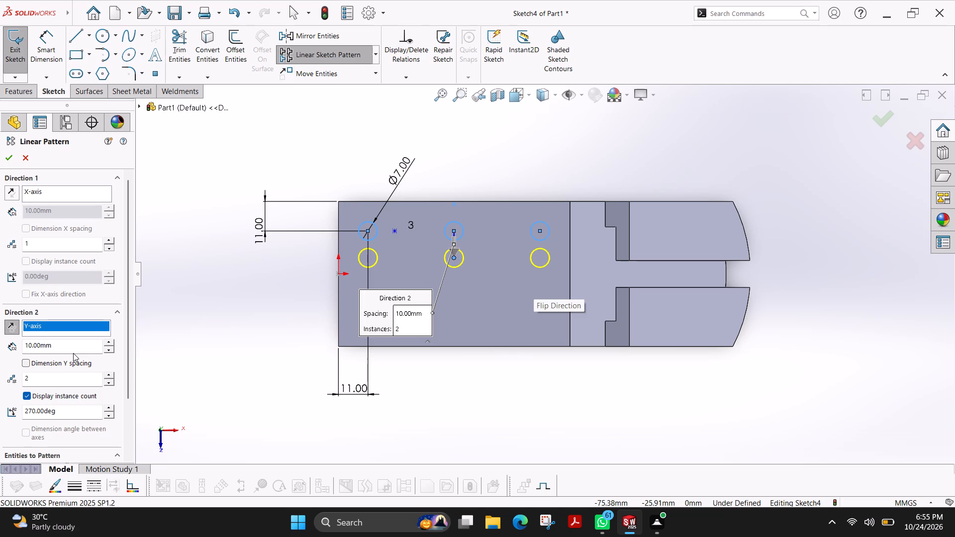
{"action": "double_click", "coordinate": [59, 348]}
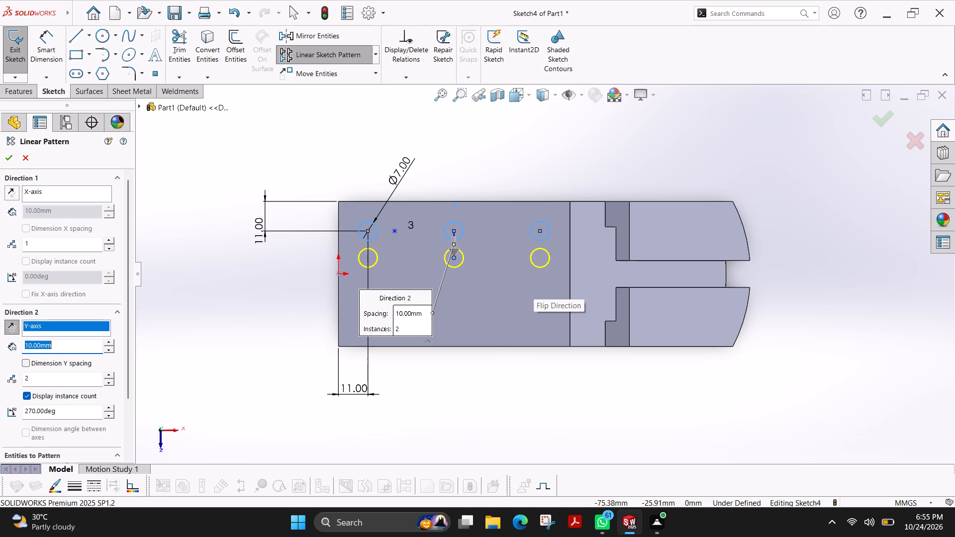
{"action": "type", "text": "32"}
{"action": "key", "text": "Return"}
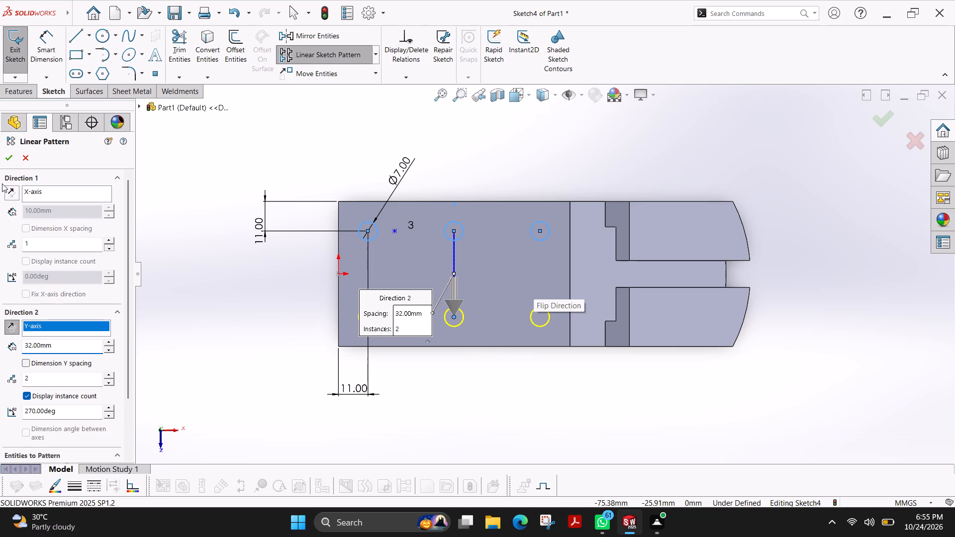
{"action": "left_click", "coordinate": [5, 158]}
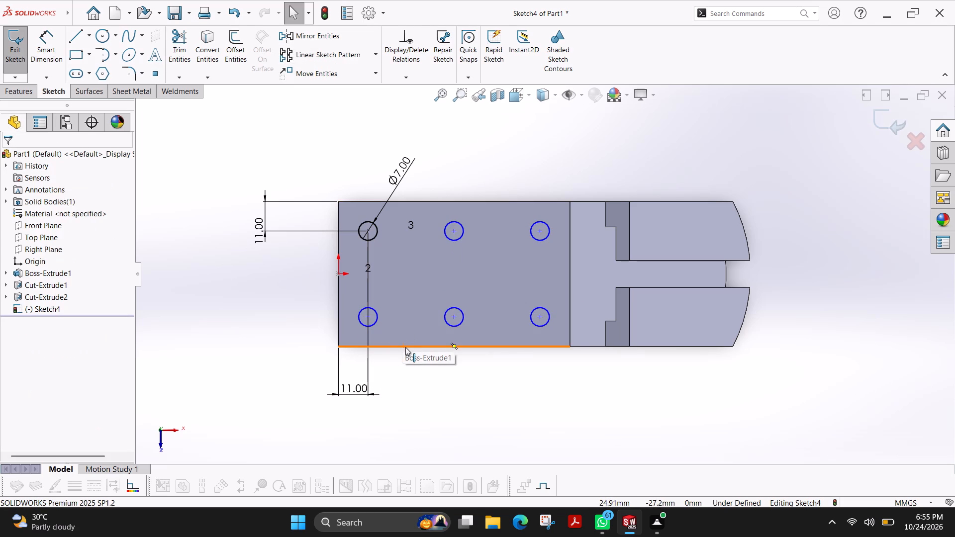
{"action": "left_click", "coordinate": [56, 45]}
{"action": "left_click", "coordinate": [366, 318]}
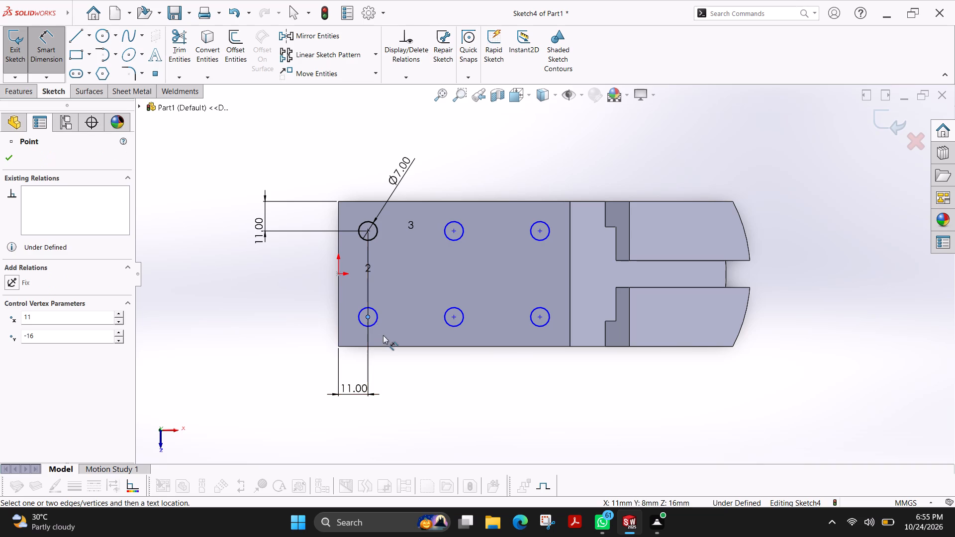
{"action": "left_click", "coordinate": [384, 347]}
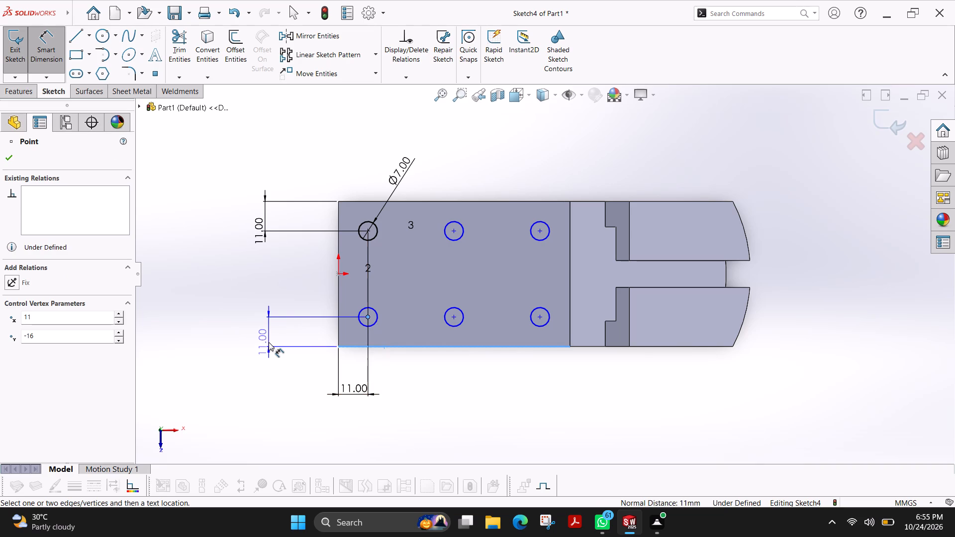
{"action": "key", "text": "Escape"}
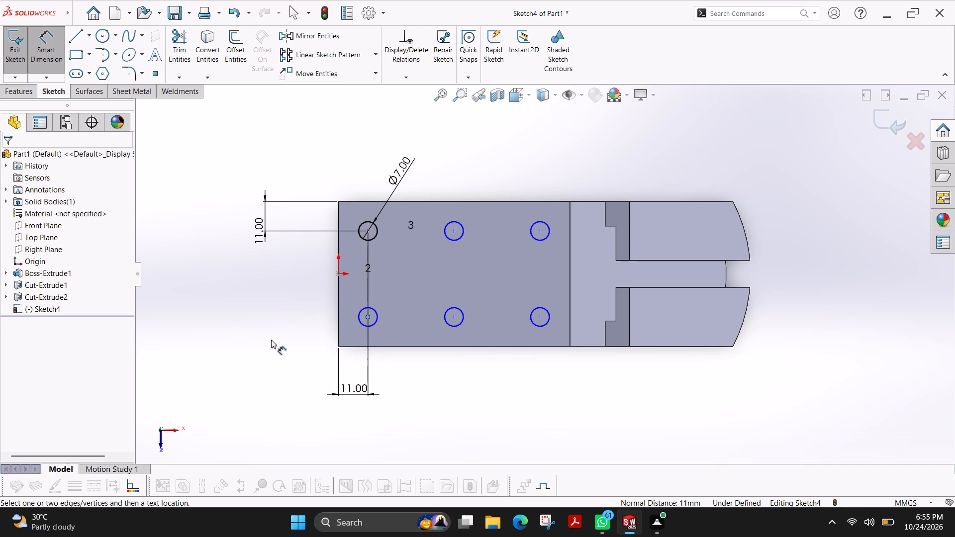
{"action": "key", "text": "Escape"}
Cut-extrude the six 7 mm circles through the bar with a blind depth of 54 mm.
{"action": "left_click", "coordinate": [4, 89]}
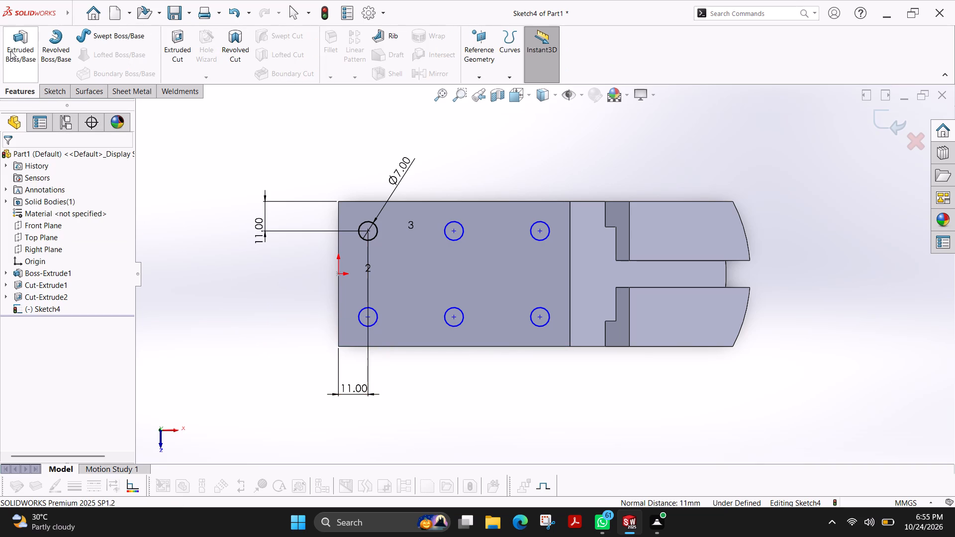
{"action": "left_click", "coordinate": [179, 40]}
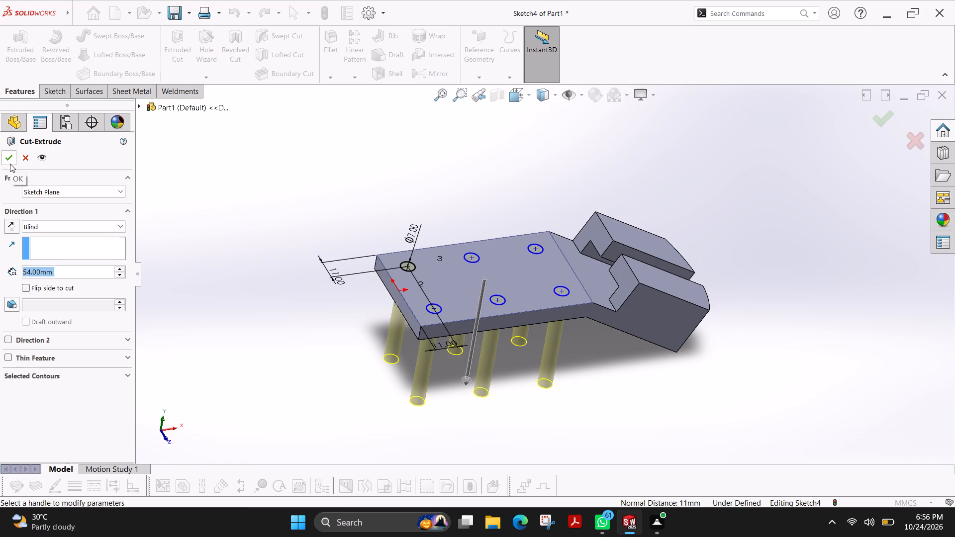
{"action": "left_click", "coordinate": [10, 164]}
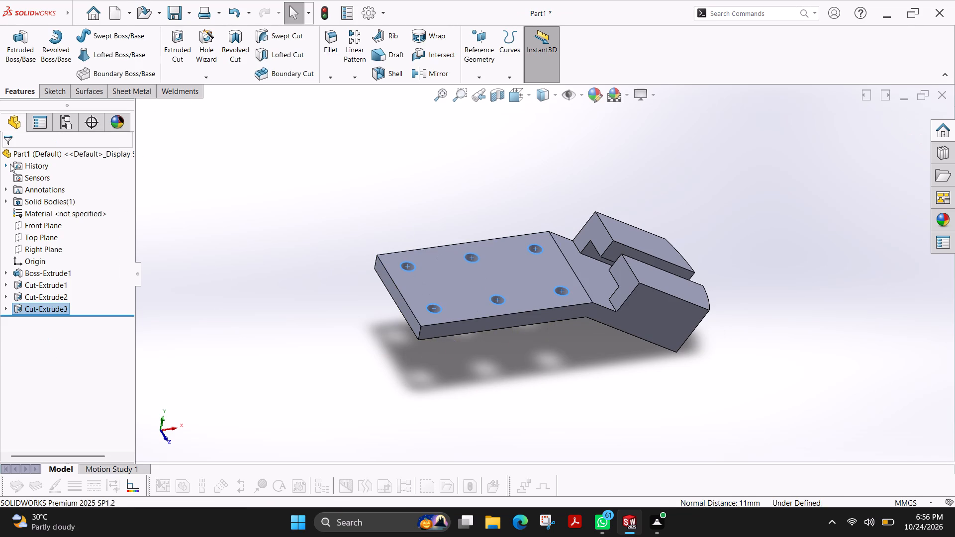
{"action": "key", "text": "Escape"}
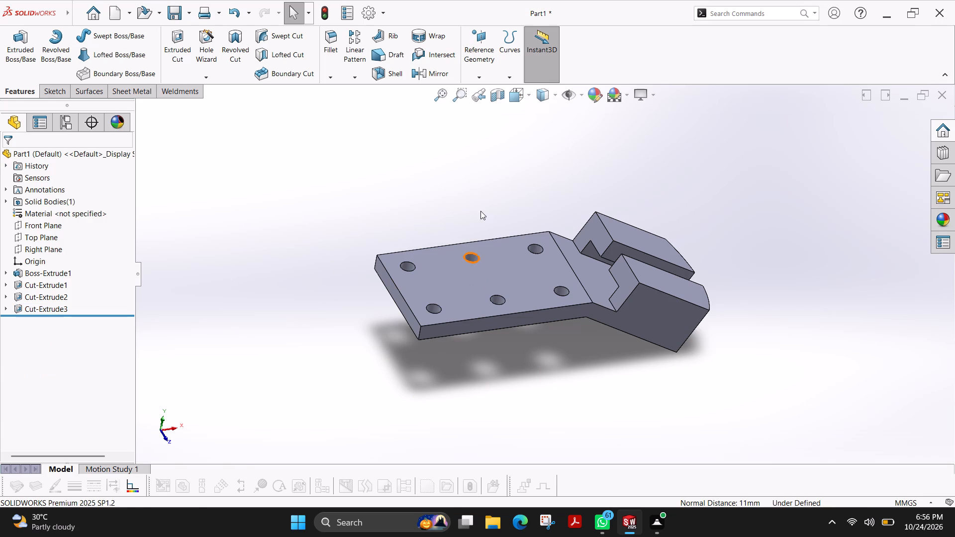
Save the part as fujiPart85 in the solidworks folder inside fuji drawing file on the Desktop.
{"action": "left_click", "coordinate": [529, 92]}
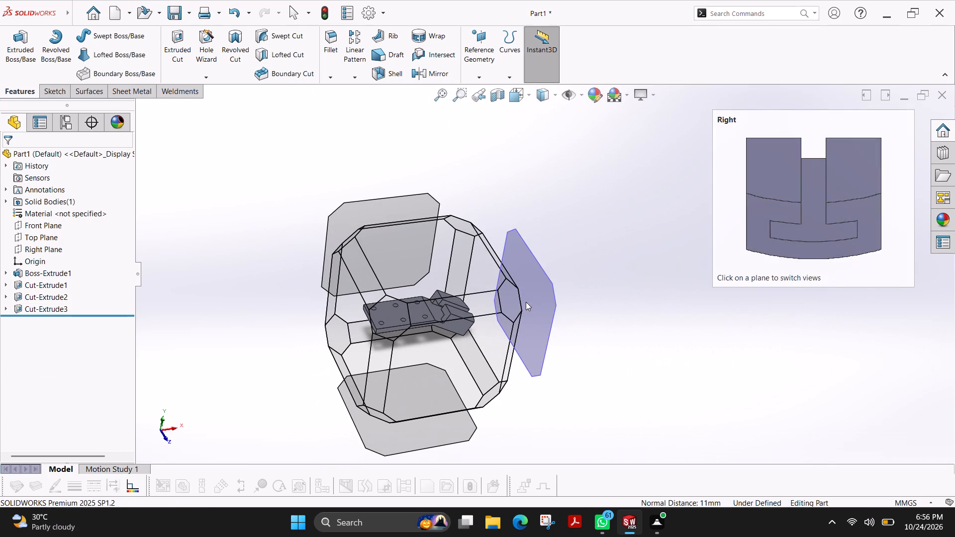
{"action": "middle_click_drag", "start_coordinate": [545, 213], "coordinate": [487, 232], "text": "ctrl+shift"}
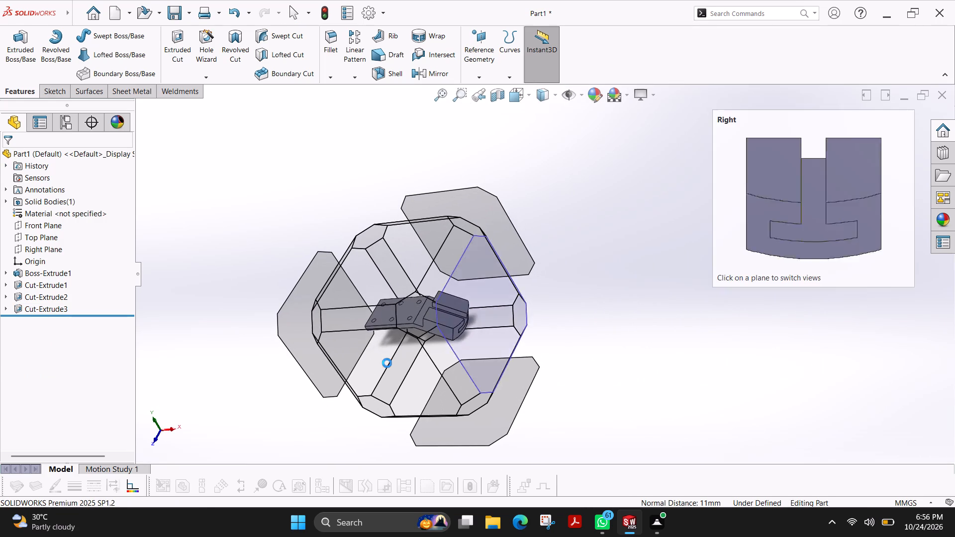
{"action": "left_click", "coordinate": [414, 311]}
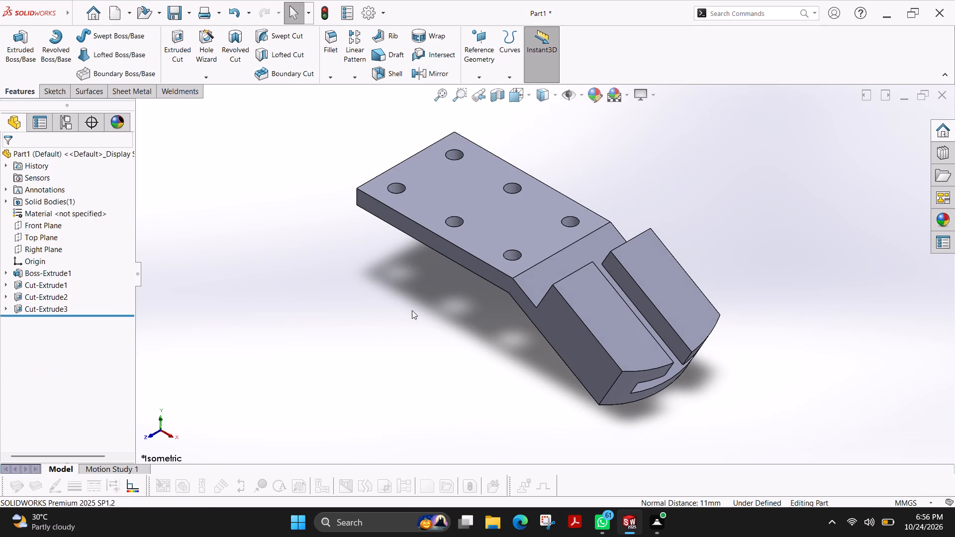
{"action": "key", "text": "ctrl+s"}
{"action": "left_click", "coordinate": [130, 31]}
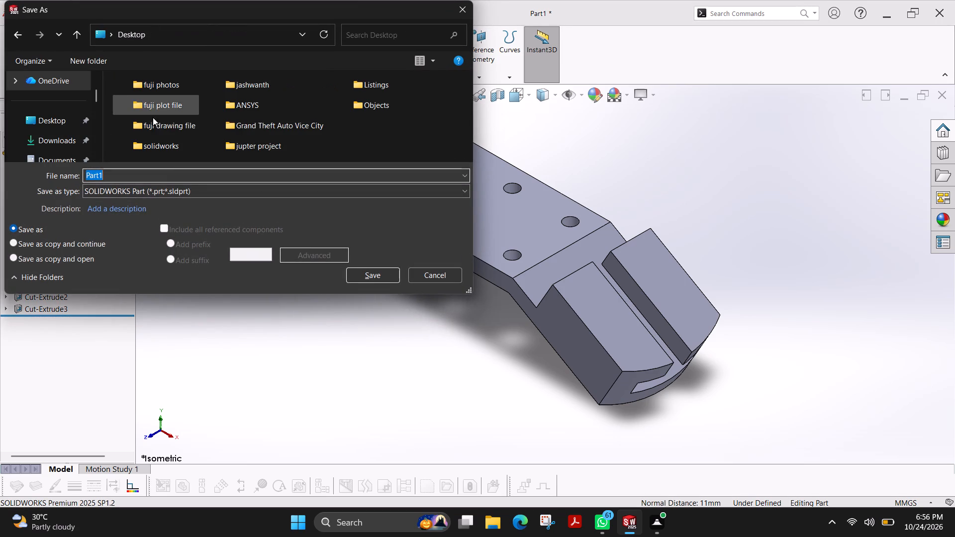
{"action": "double_click", "coordinate": [170, 122]}
{"action": "double_click", "coordinate": [145, 98]}
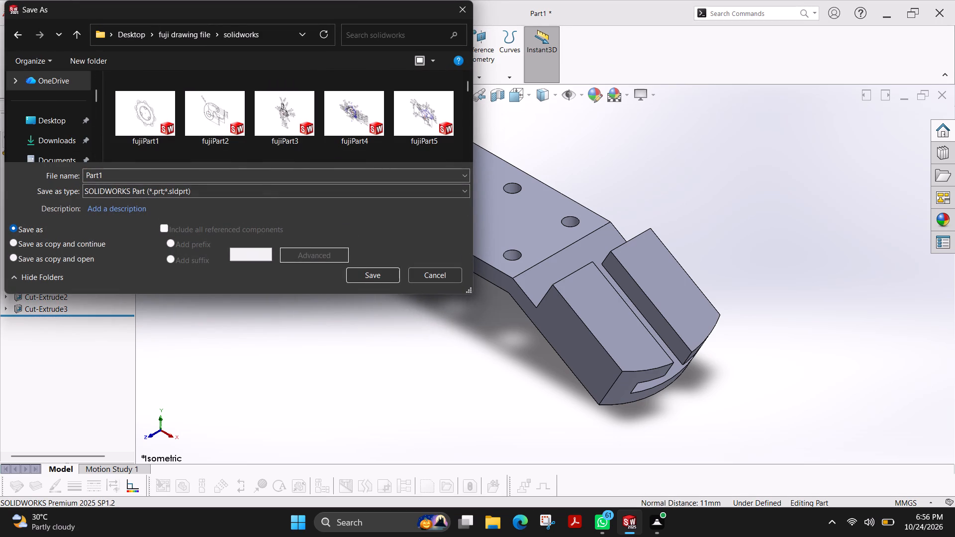
{"action": "scroll", "coordinate": [273, 119], "scroll_direction": "down", "scroll_amount": 20}
{"action": "scroll", "coordinate": [273, 119], "scroll_direction": "down", "scroll_amount": 19}
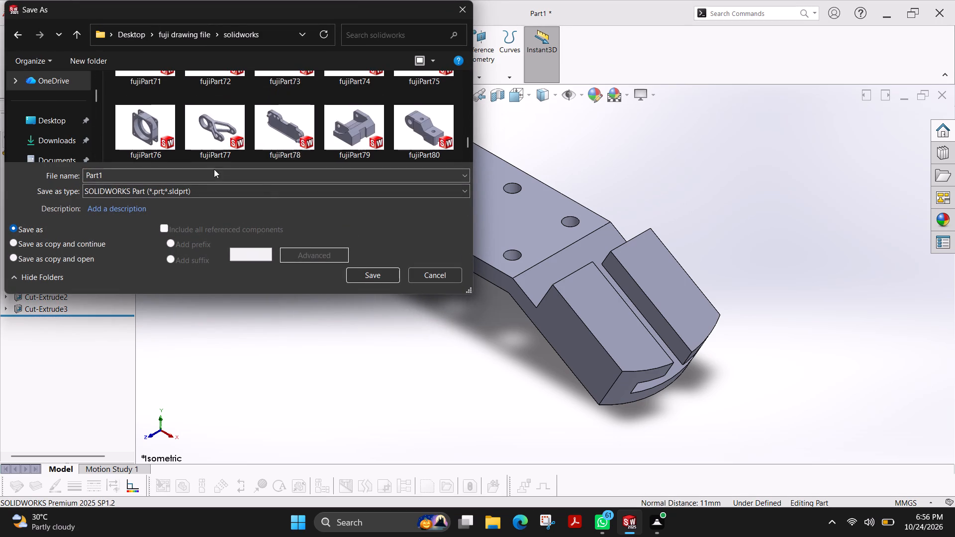
{"action": "scroll", "coordinate": [254, 124], "scroll_direction": "down", "scroll_amount": 7}
{"action": "scroll", "coordinate": [202, 146], "scroll_direction": "down", "scroll_amount": 6}
{"action": "left_click", "coordinate": [140, 175]}
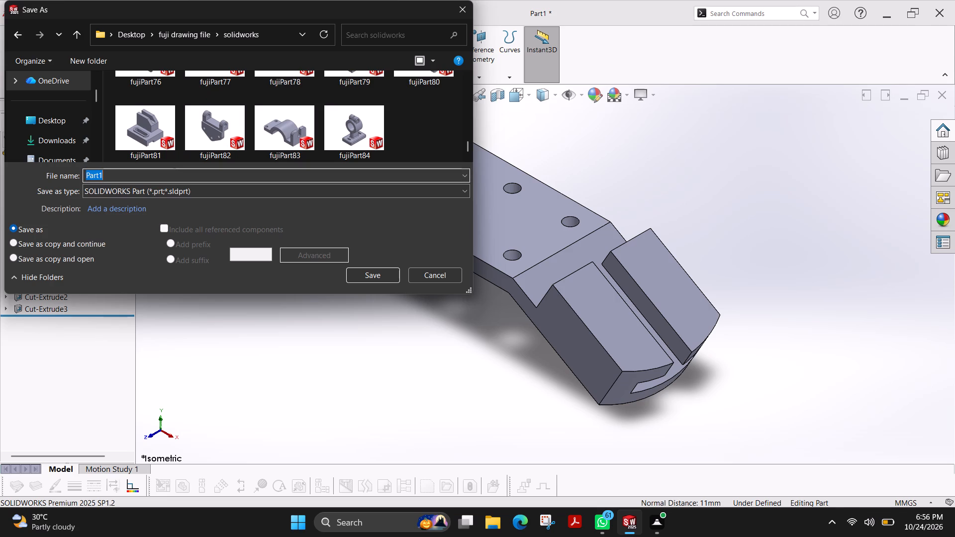
{"action": "key", "text": "Right"}
{"action": "key", "text": "BackSpace"}
{"action": "type", "text": "85"}
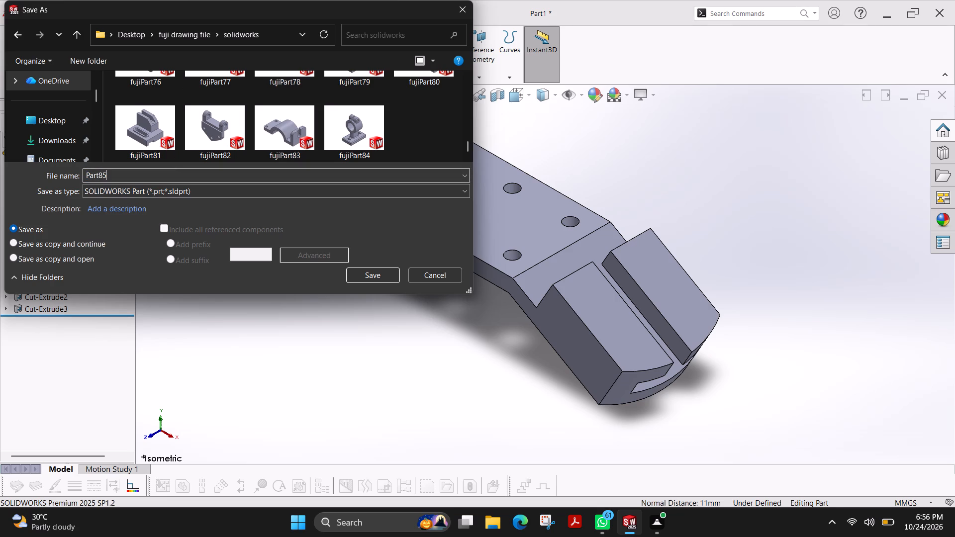
{"action": "key", "text": "Left"}
{"action": "key", "text": "Left"}
{"action": "key", "text": "Left"}
{"action": "key", "text": "Left"}
{"action": "key", "text": "Left"}
{"action": "key", "text": "Left"}
{"action": "key", "text": "Left"}
{"action": "key", "text": "Left"}
{"action": "key", "text": "Left"}
{"action": "key", "text": "Left"}
{"action": "key", "text": "Left"}
{"action": "key", "text": "Left"}
{"action": "key", "text": "Left"}
{"action": "key", "text": "Left"}
{"action": "key", "text": "Left"}
{"action": "type", "text": "fuji"}
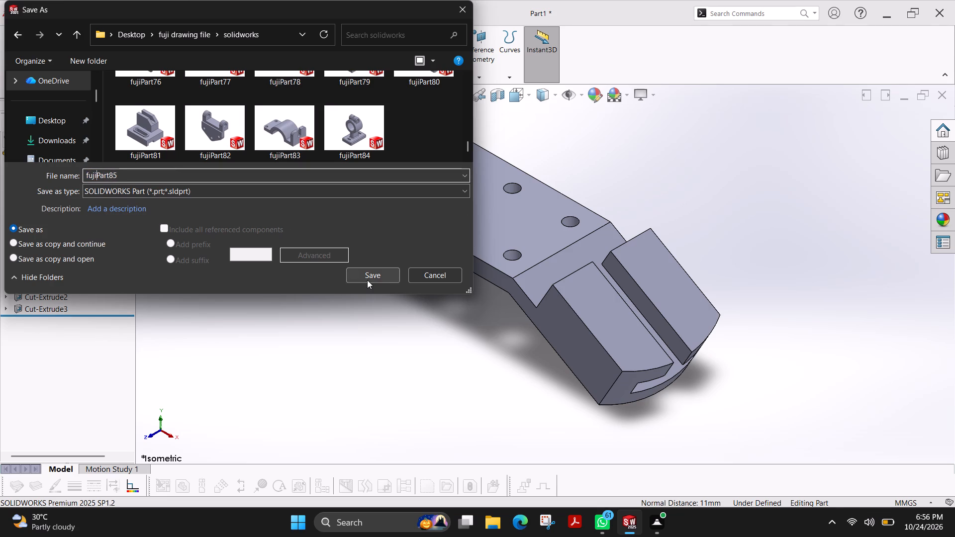
{"action": "left_click", "coordinate": [367, 280]}
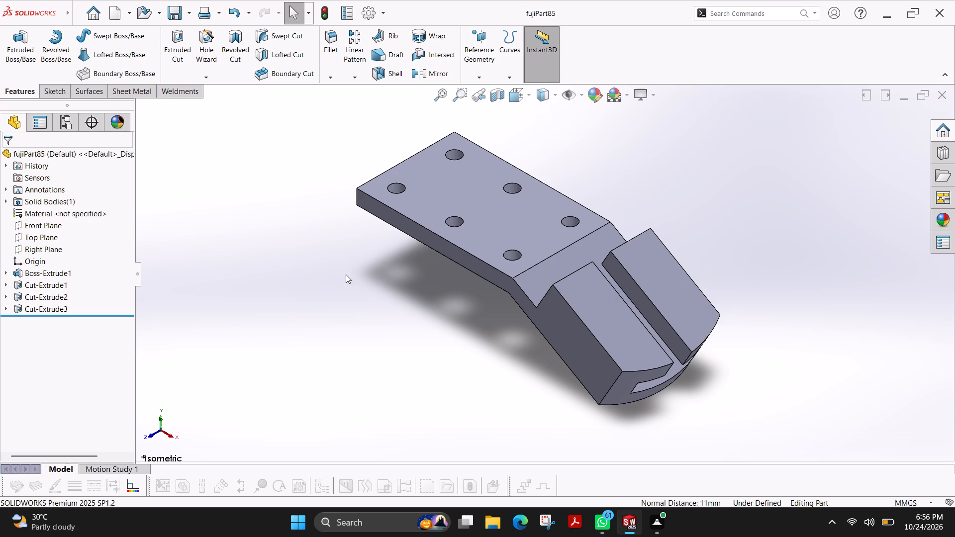
Save a PDF copy of the part as fujiPart85 in the solid works folder inside fuji plot file on the Desktop.
{"action": "left_click", "coordinate": [74, 10]}
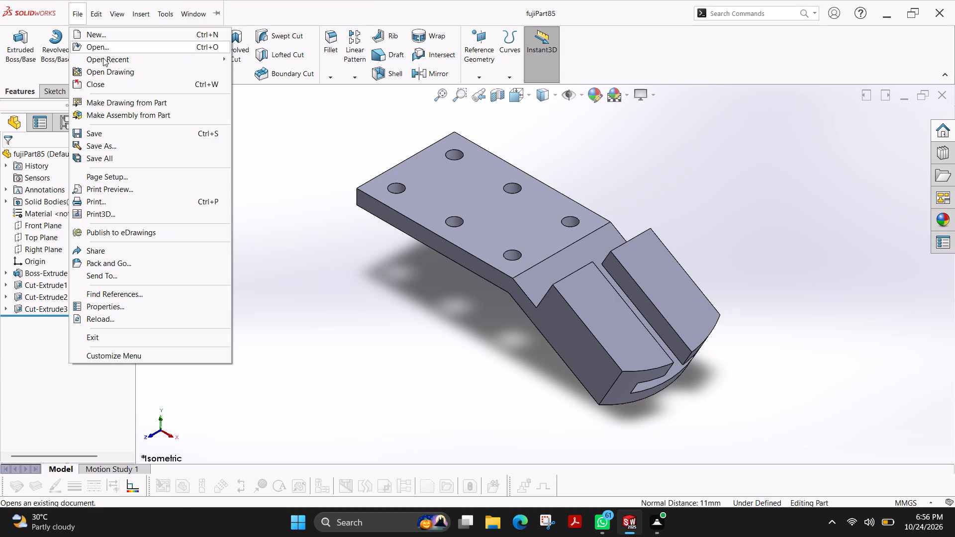
{"action": "left_click", "coordinate": [109, 144]}
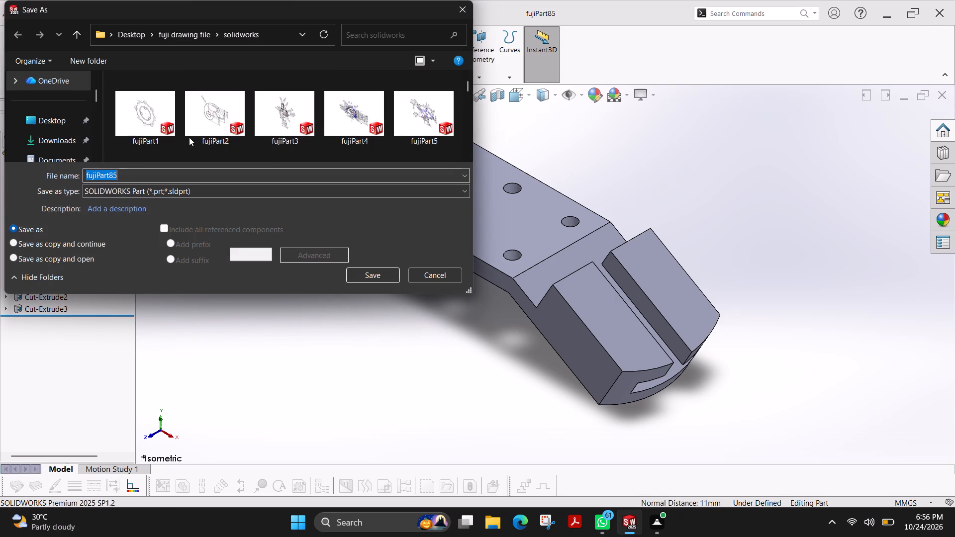
{"action": "left_click", "coordinate": [129, 37]}
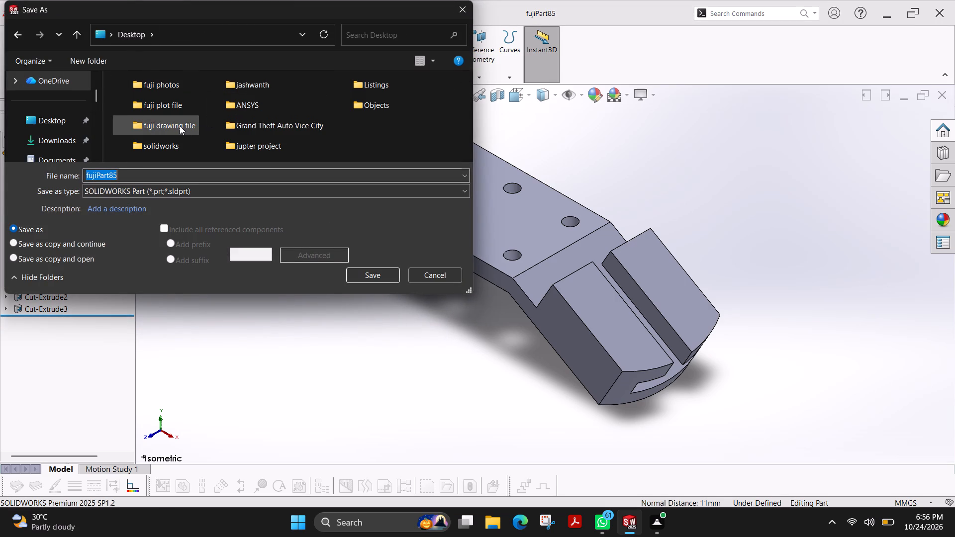
{"action": "double_click", "coordinate": [170, 102]}
{"action": "double_click", "coordinate": [158, 102]}
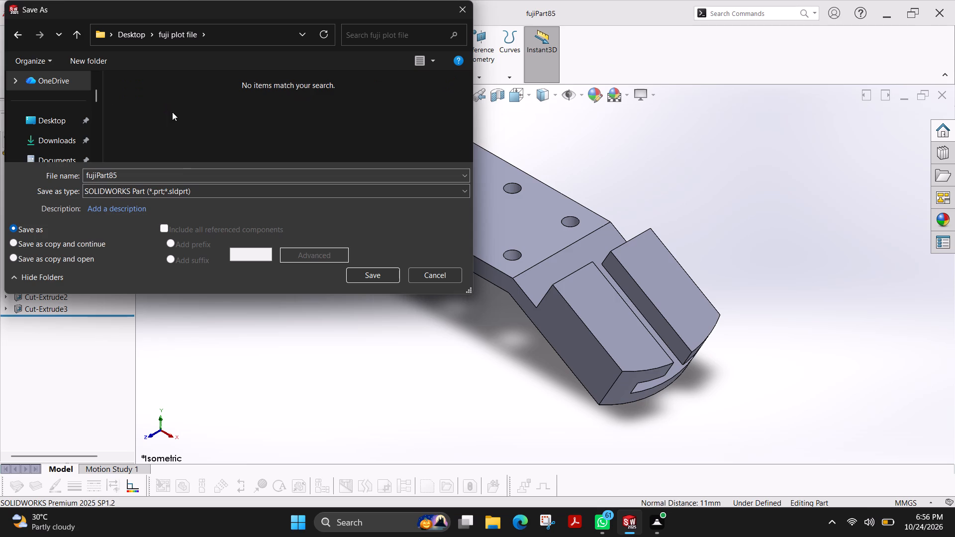
{"action": "left_click", "coordinate": [167, 192]}
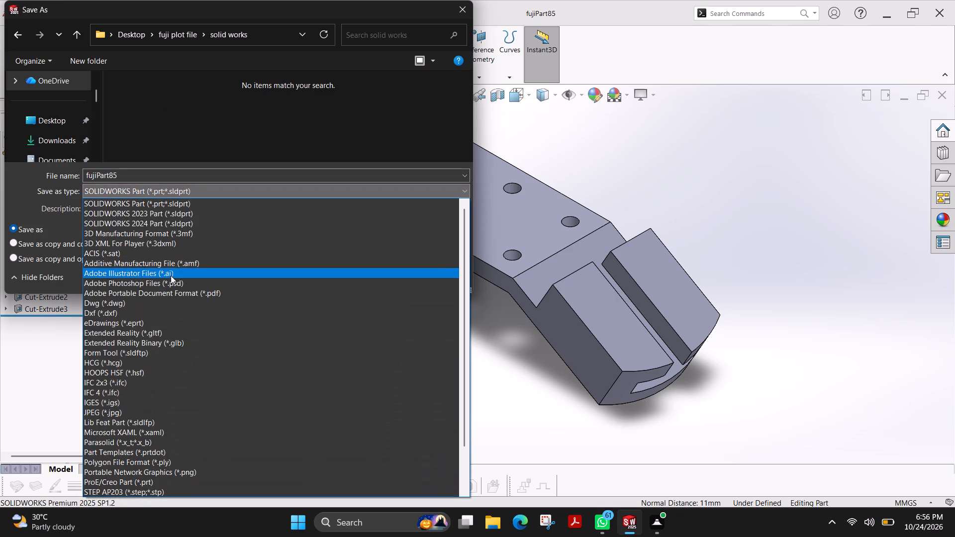
{"action": "left_click", "coordinate": [171, 293]}
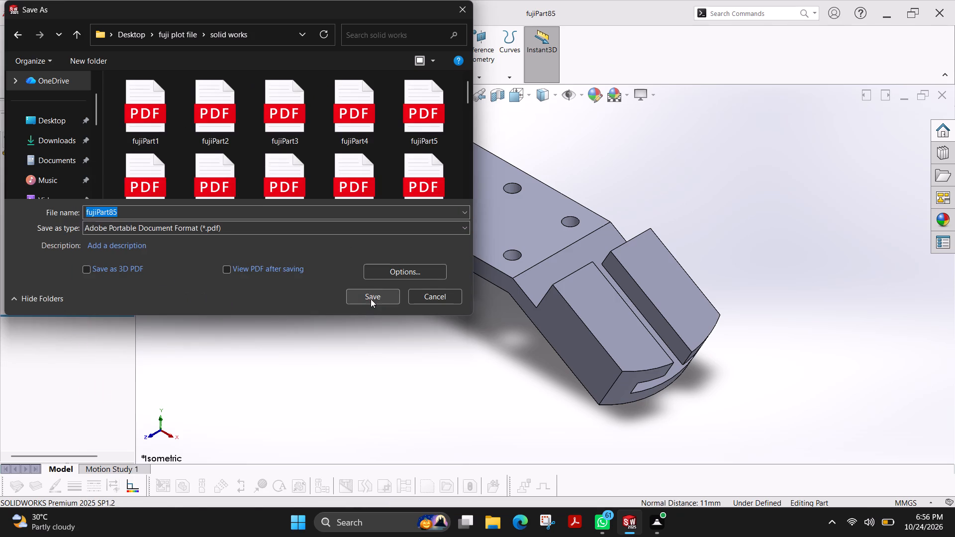
{"action": "left_click", "coordinate": [371, 299]}
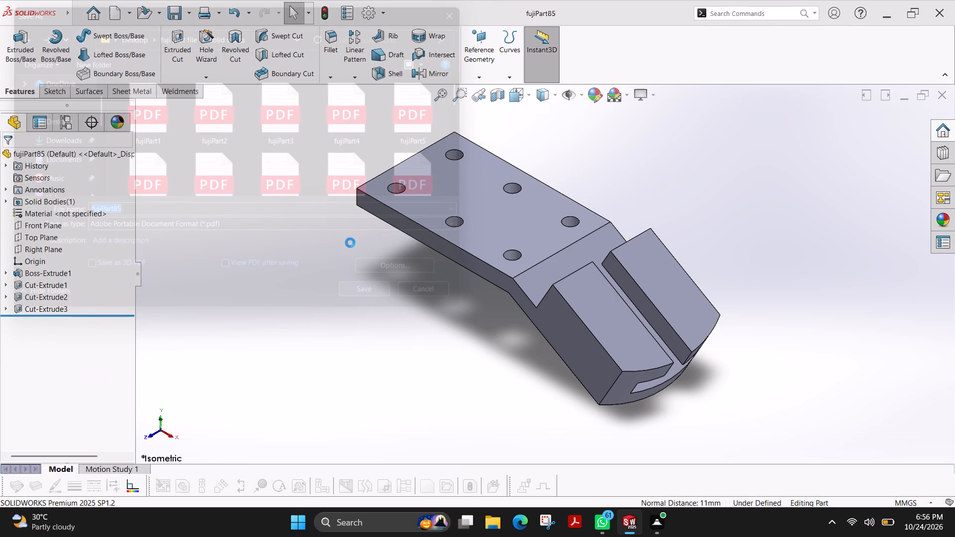